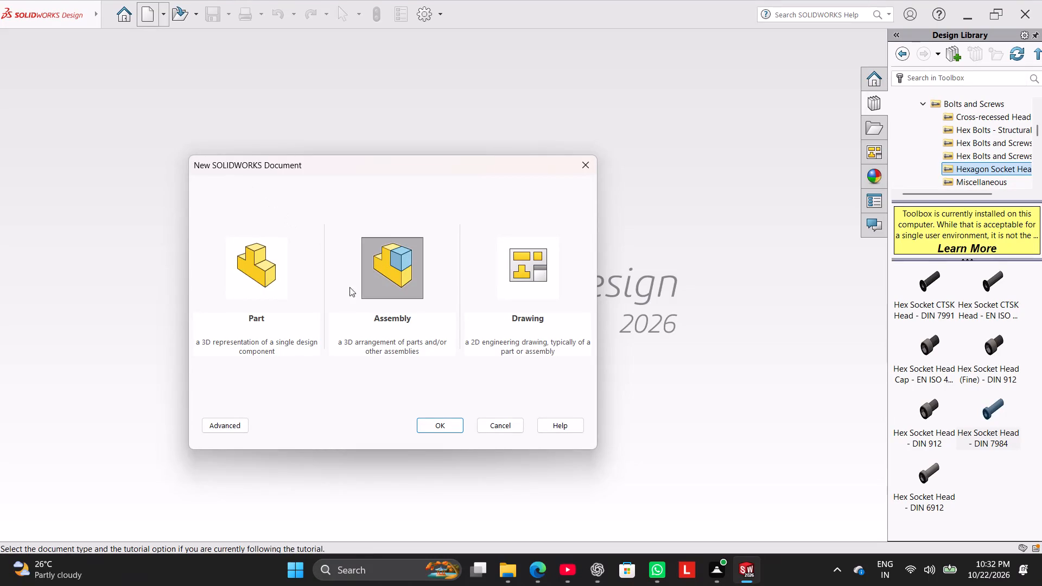
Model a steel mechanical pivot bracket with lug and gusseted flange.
Create a new part document.
{"action": "left_click", "coordinate": [275, 276]}
{"action": "left_click", "coordinate": [435, 422]}
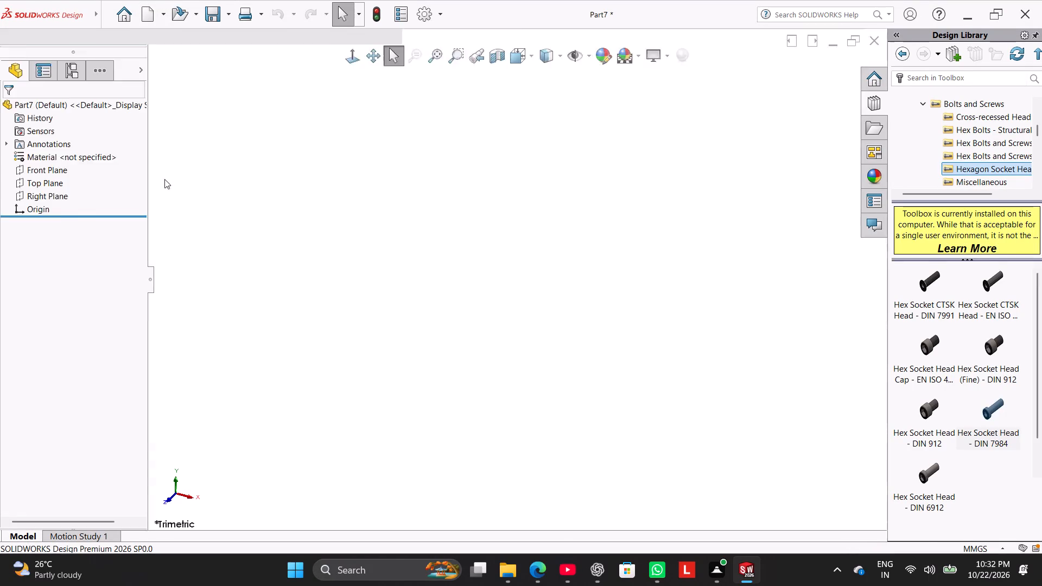
Start a new sketch on the Front Plane.
{"action": "left_click", "coordinate": [49, 228]}
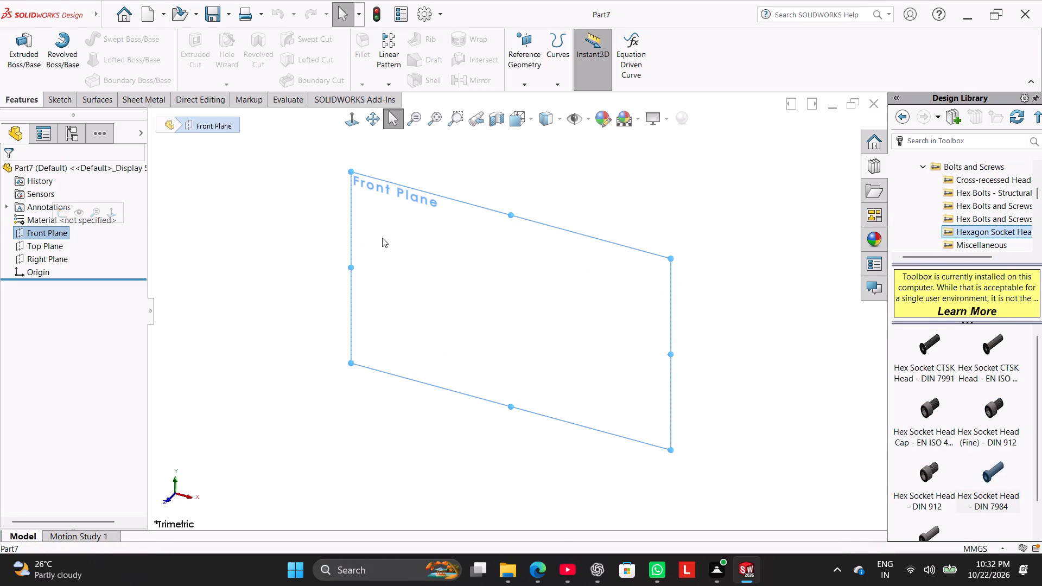
{"action": "left_click", "coordinate": [382, 238]}
{"action": "left_click", "coordinate": [66, 100]}
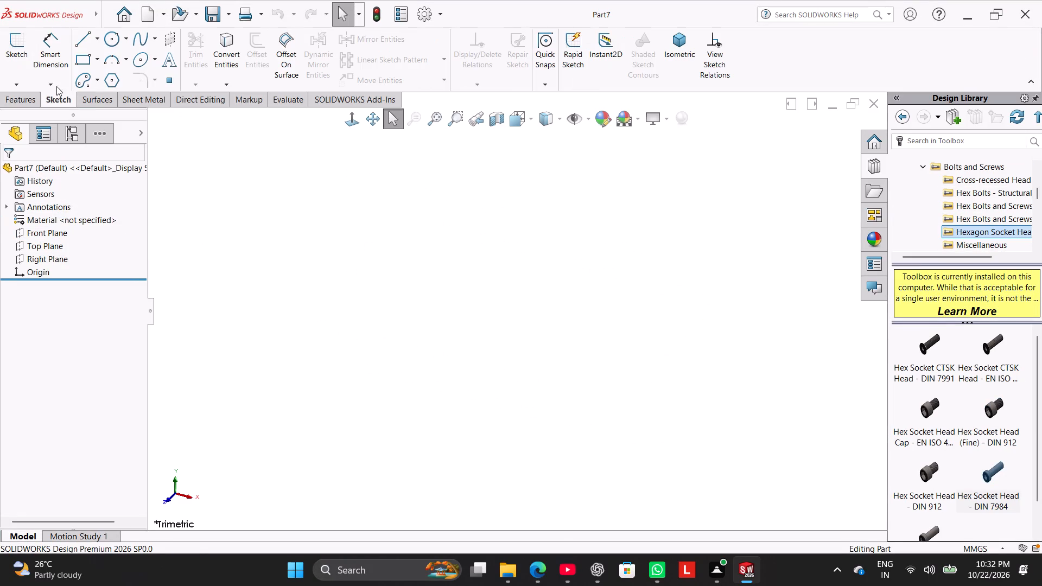
{"action": "left_click", "coordinate": [27, 49]}
{"action": "left_click", "coordinate": [390, 218]}
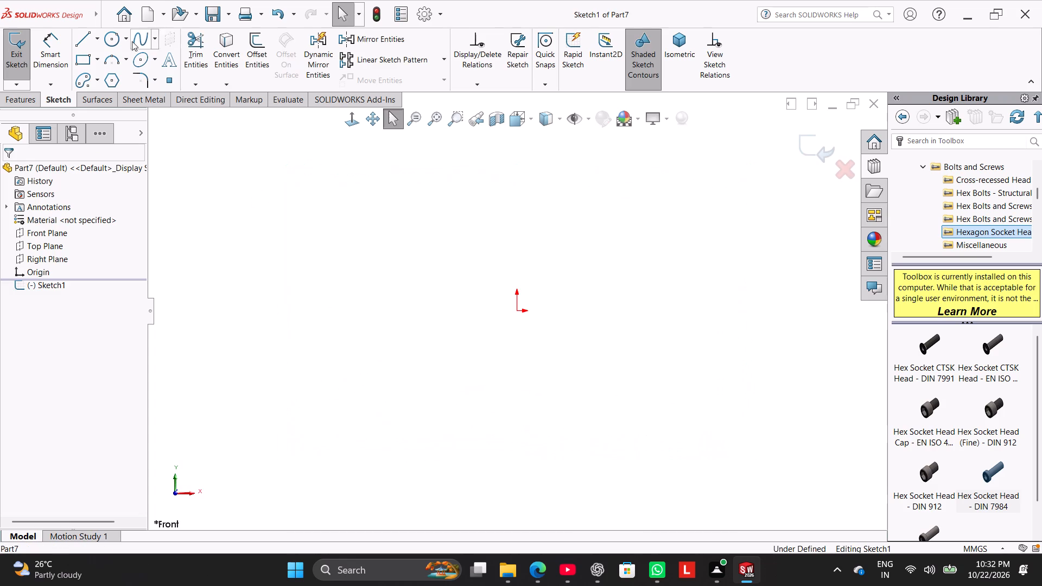
Sketch two concentric circles centred on the origin, with radii of about 17.4 mm and 9.2 mm.
{"action": "left_click", "coordinate": [115, 36]}
{"action": "left_click", "coordinate": [518, 310]}
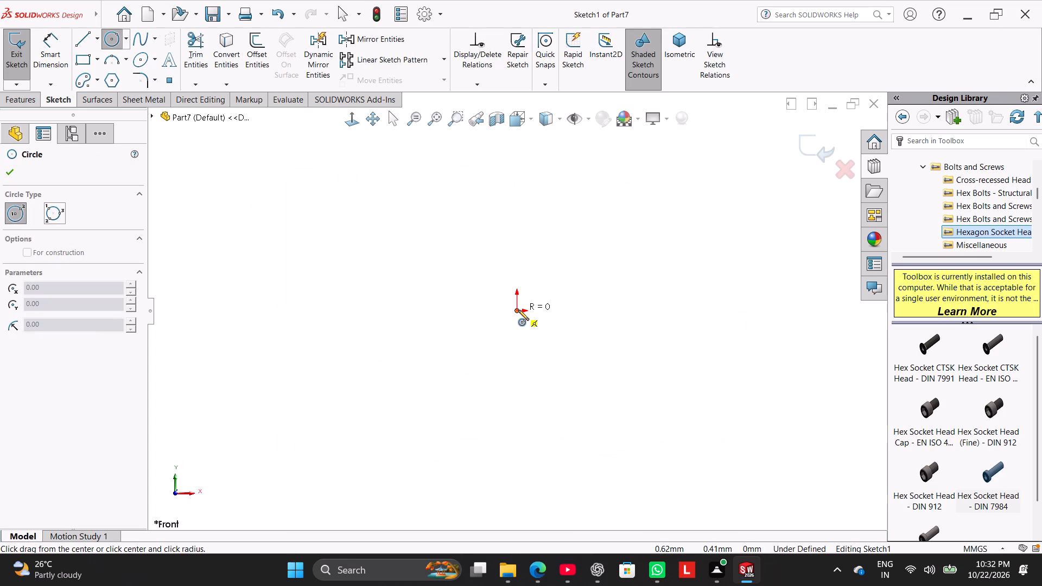
{"action": "left_click", "coordinate": [517, 308]}
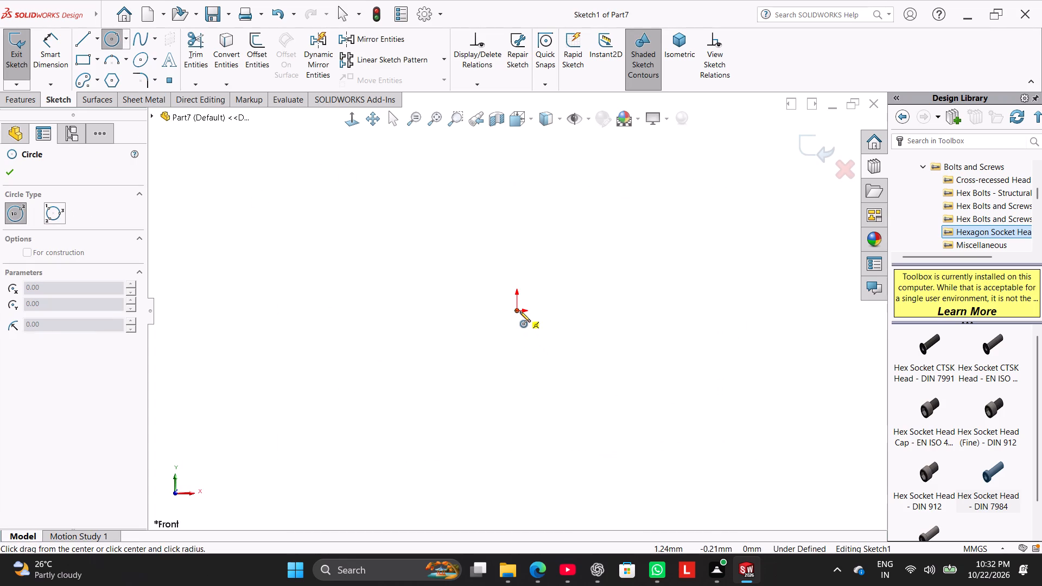
{"action": "left_click", "coordinate": [520, 311]}
{"action": "left_click", "coordinate": [550, 342]}
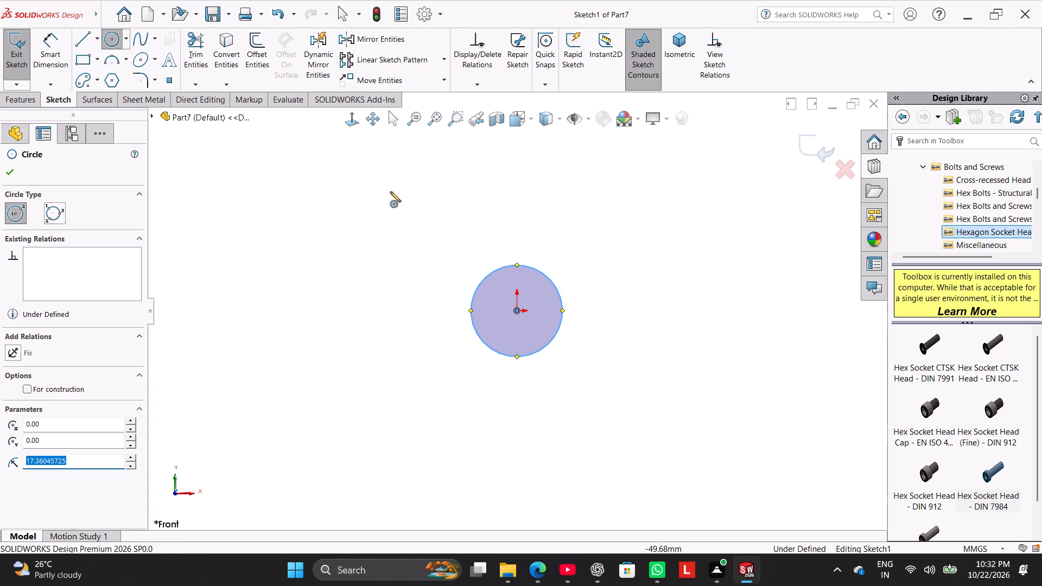
{"action": "left_click", "coordinate": [516, 311]}
{"action": "left_click", "coordinate": [529, 332]}
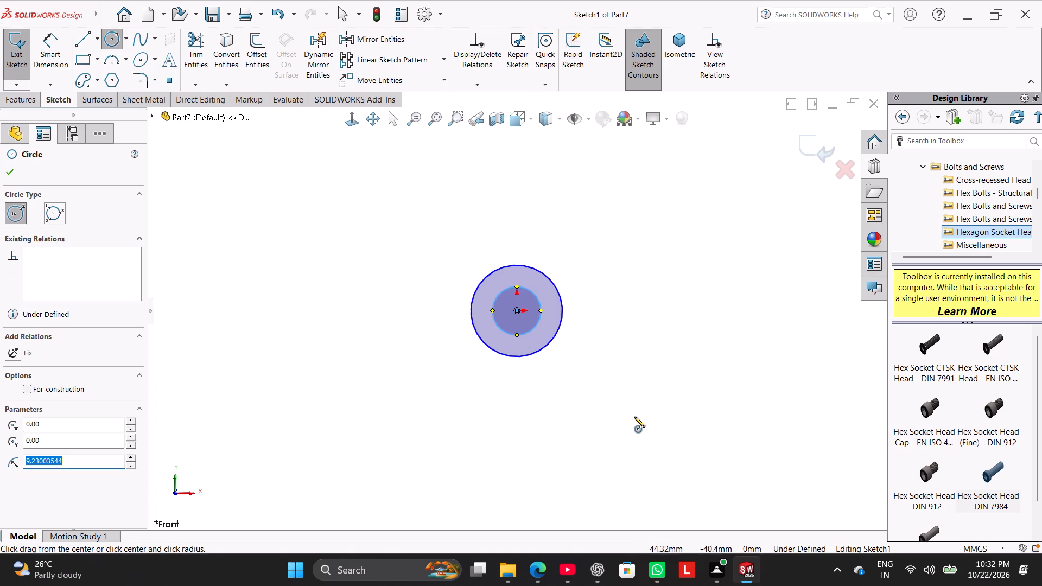
Sketch two concentric circles below and right of the origin, centred at about (50.3, -34.2), with radii of about 21.2 and 10.8 mm.
{"action": "left_click", "coordinate": [649, 401]}
{"action": "left_click", "coordinate": [683, 445]}
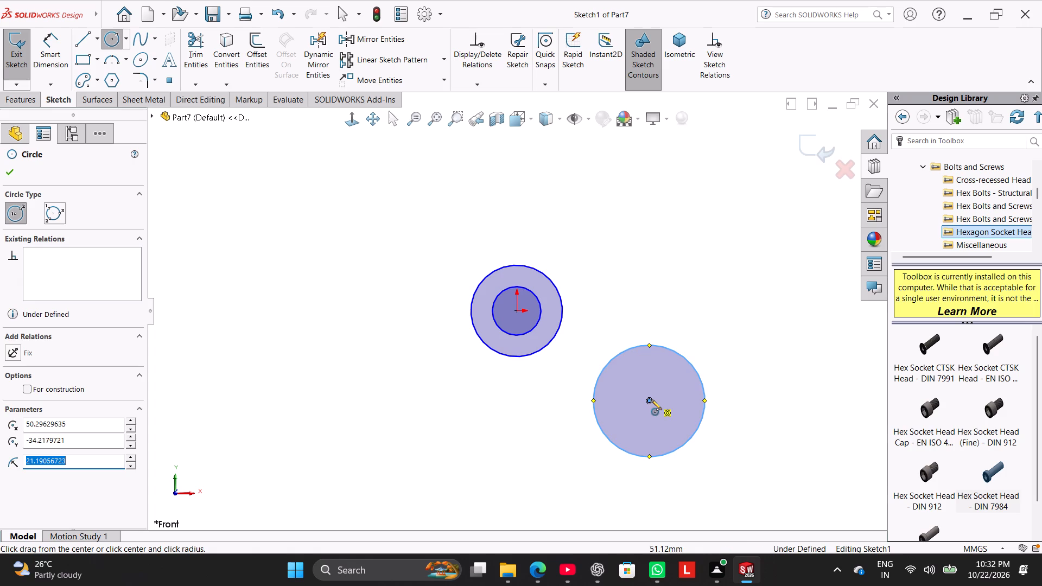
{"action": "left_click", "coordinate": [650, 399]}
{"action": "left_click", "coordinate": [666, 424]}
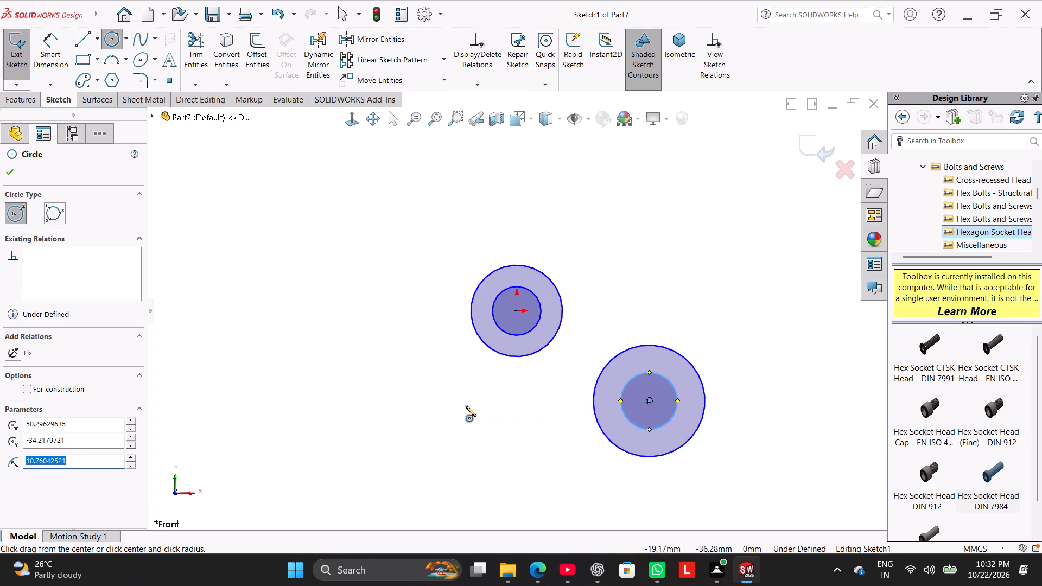
{"action": "right_click", "coordinate": [313, 241]}
{"action": "left_click", "coordinate": [326, 253]}
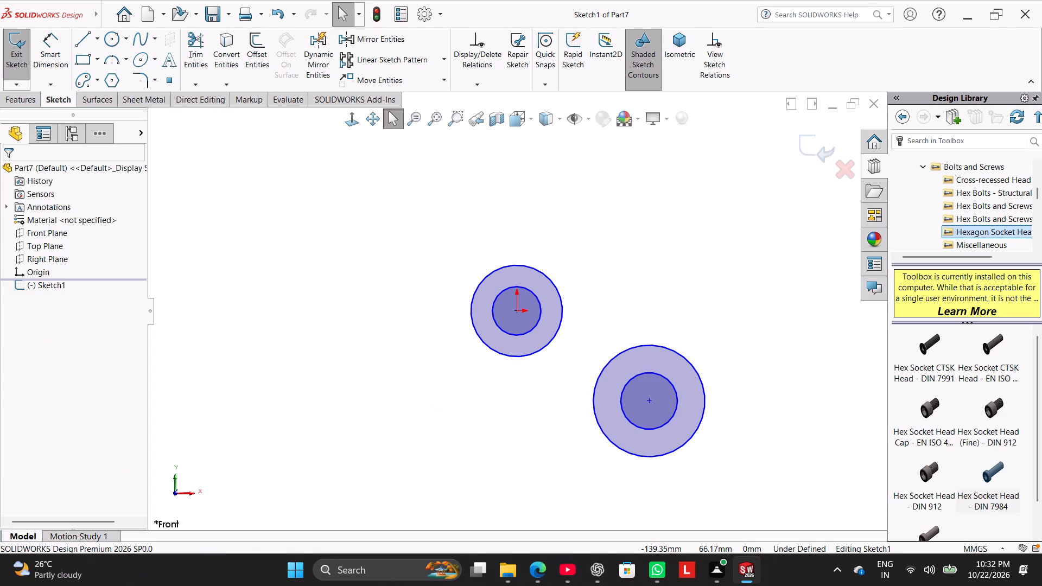
Sketch a horizontal corner rectangle above and right of the circles, with its upper-left corner at about X 45, Y 40 mm.
{"action": "left_click", "coordinate": [77, 60]}
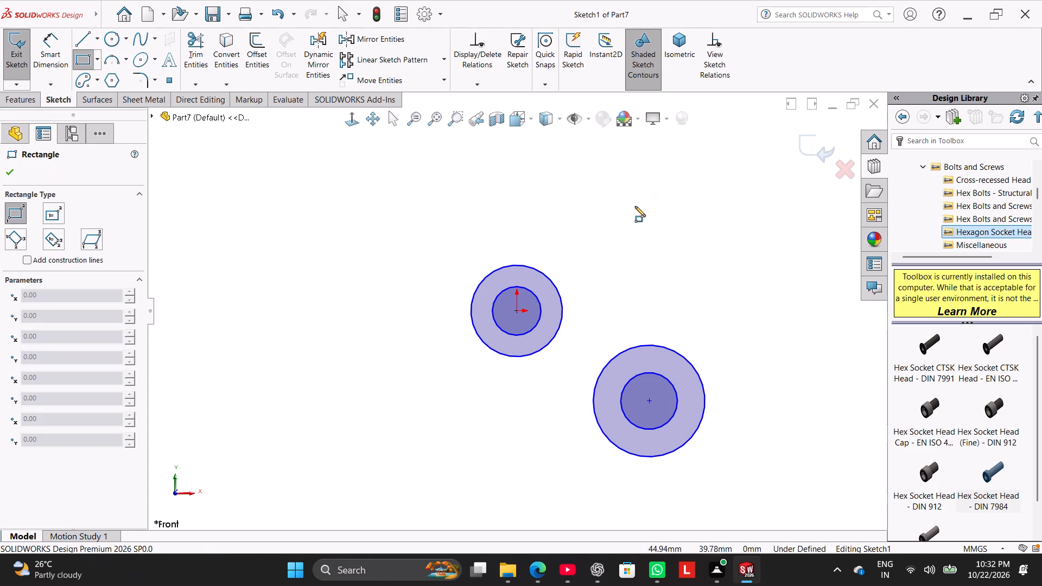
{"action": "left_click", "coordinate": [635, 206]}
{"action": "left_click", "coordinate": [772, 271]}
{"action": "right_click", "coordinate": [468, 203]}
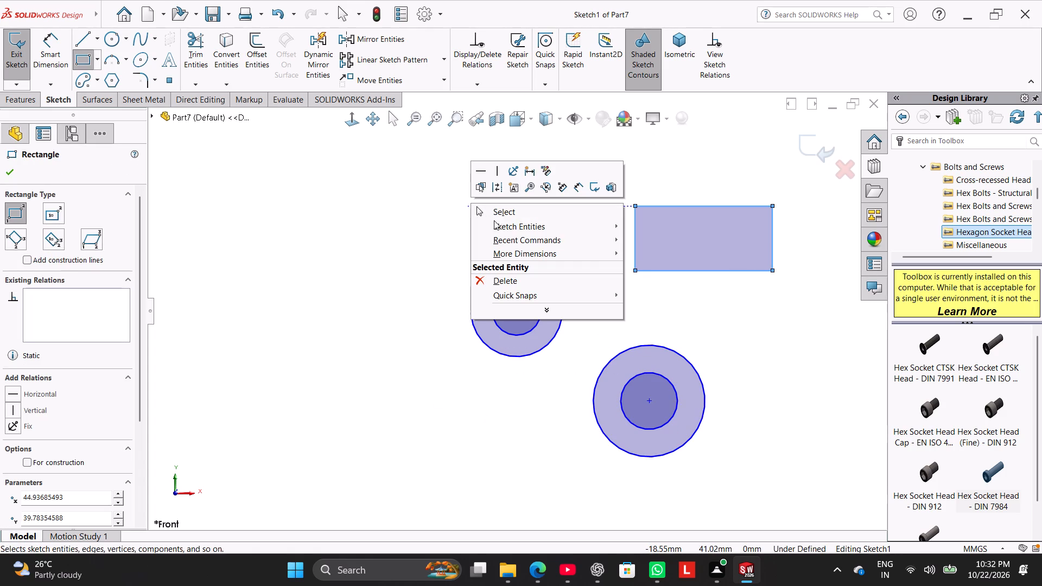
{"action": "left_click", "coordinate": [494, 209]}
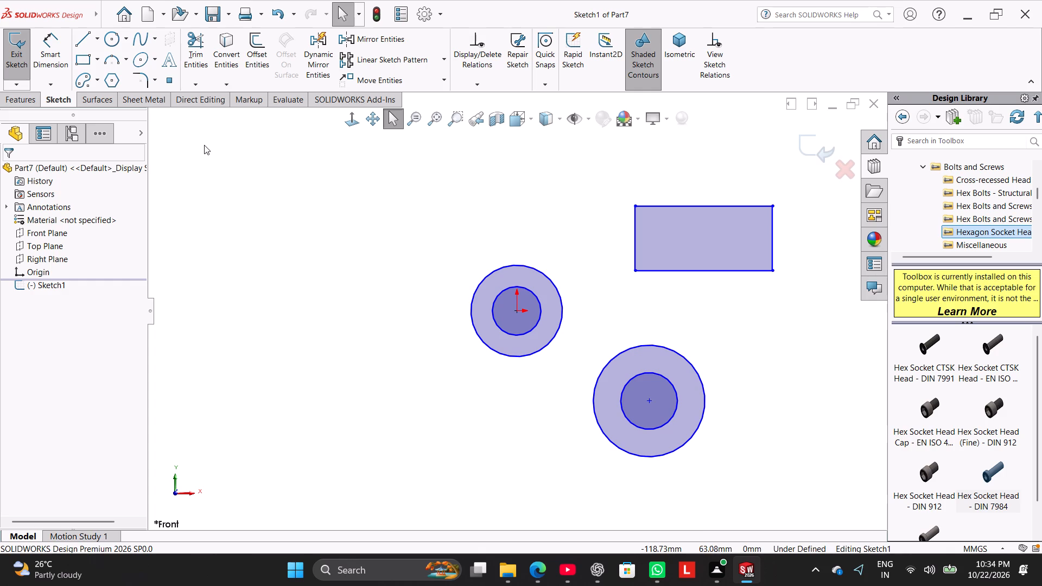
Sketch a third, larger circle centred on the origin around the existing pair, with a radius of about 28.4 mm.
{"action": "left_click", "coordinate": [106, 41]}
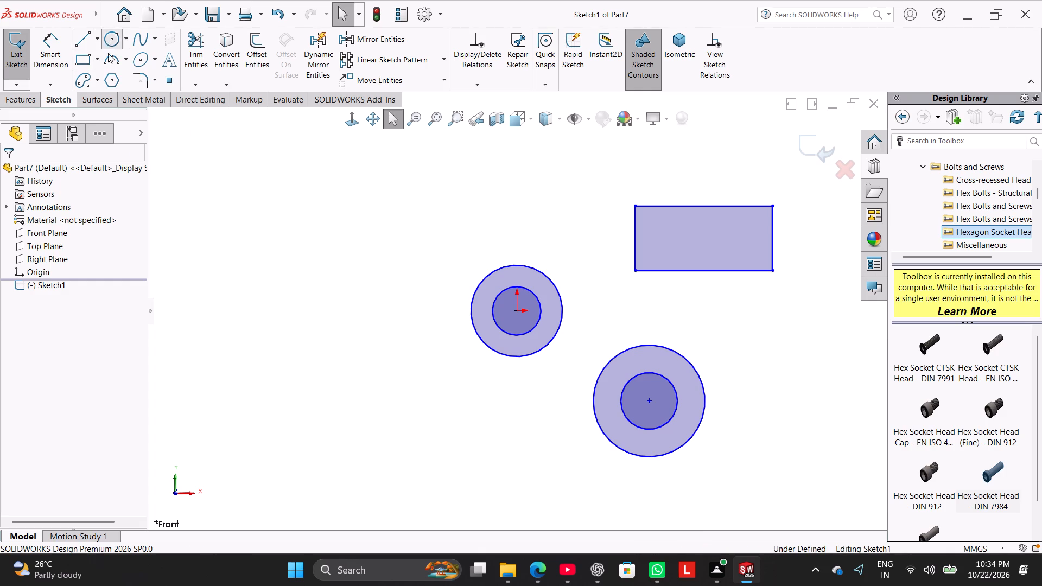
{"action": "left_click", "coordinate": [517, 309]}
{"action": "left_click", "coordinate": [551, 377]}
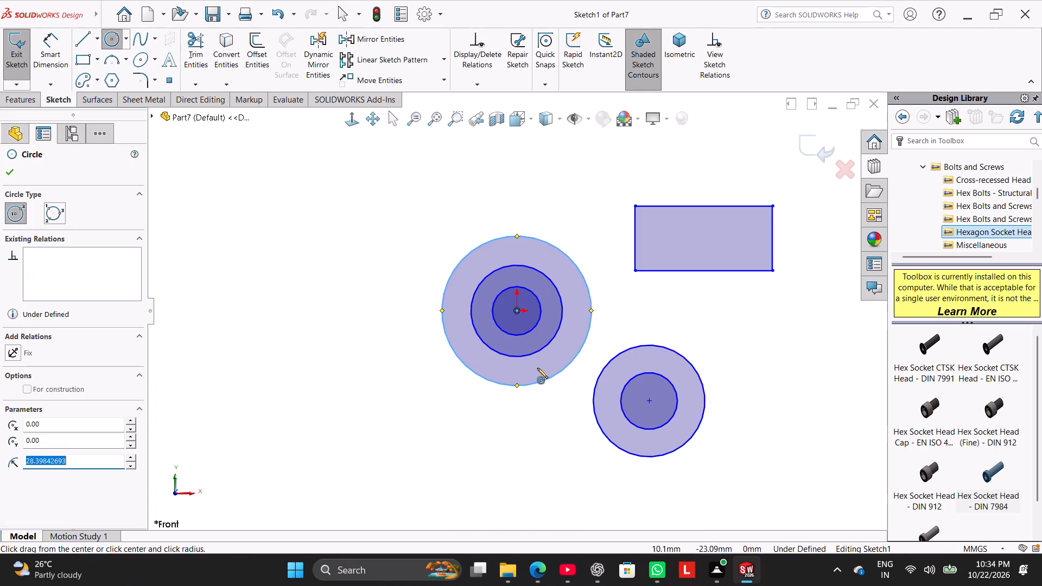
{"action": "right_click", "coordinate": [326, 303]}
{"action": "left_click", "coordinate": [354, 314]}
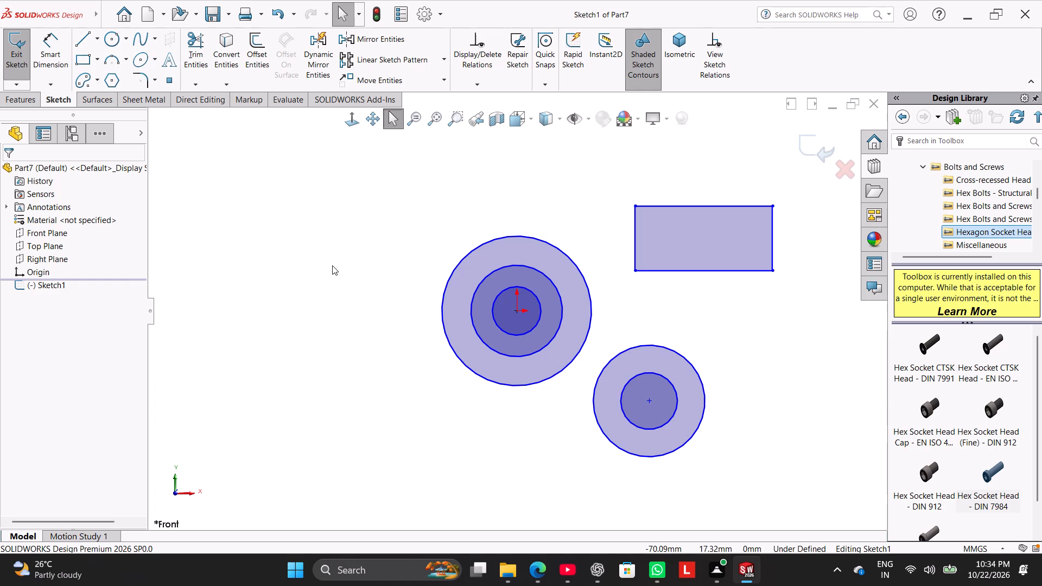
Dimension the three circles at the origin: middle diameter 52 mm, inner diameter 28 mm and outer diameter 72 mm.
{"action": "left_click_drag", "start_coordinate": [55, 49], "coordinate": [60, 59]}
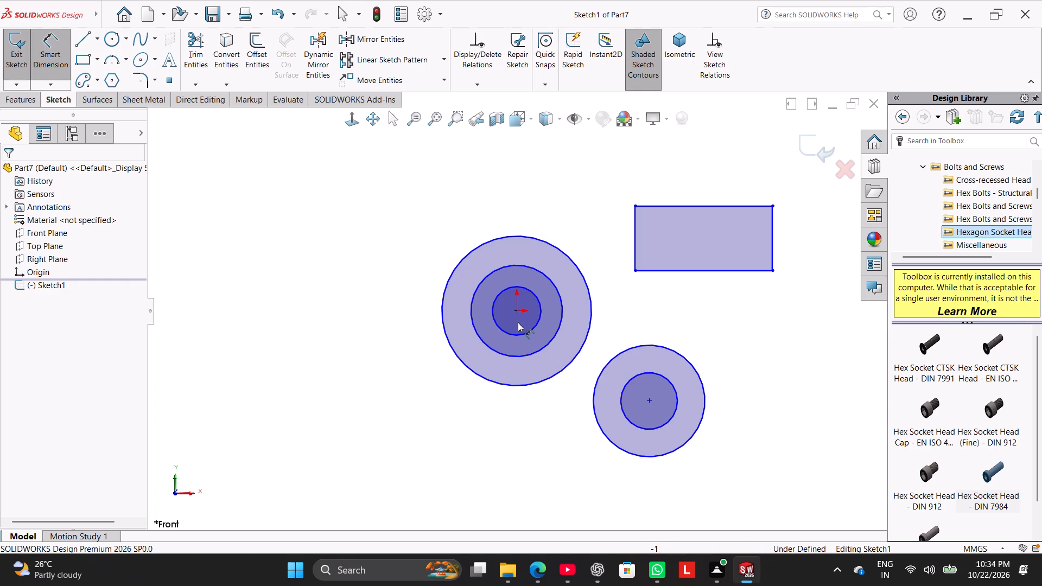
{"action": "left_click", "coordinate": [507, 358]}
{"action": "left_click", "coordinate": [388, 401]}
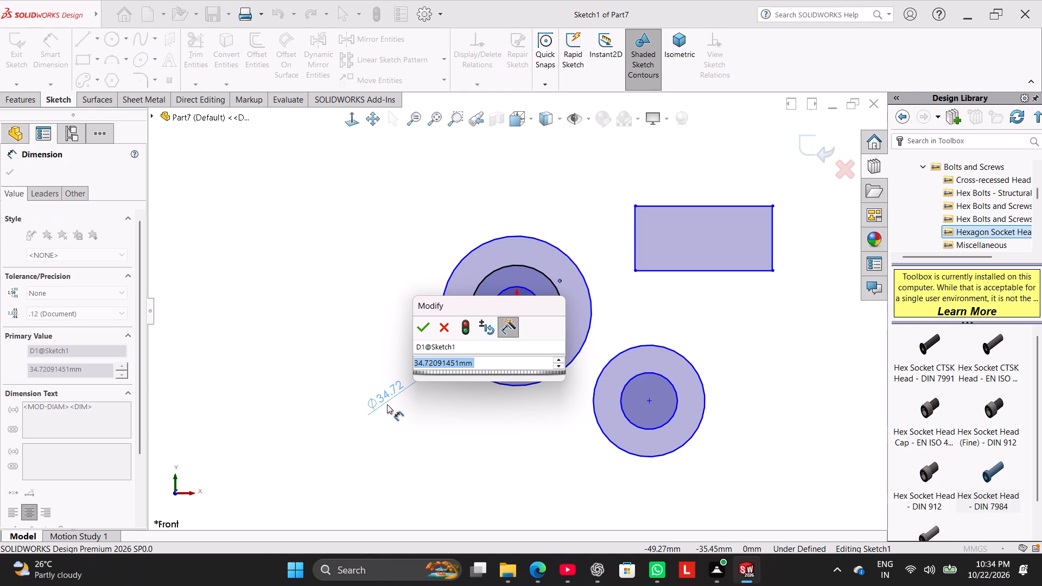
{"action": "type", "text": "52"}
{"action": "key", "text": "Return"}
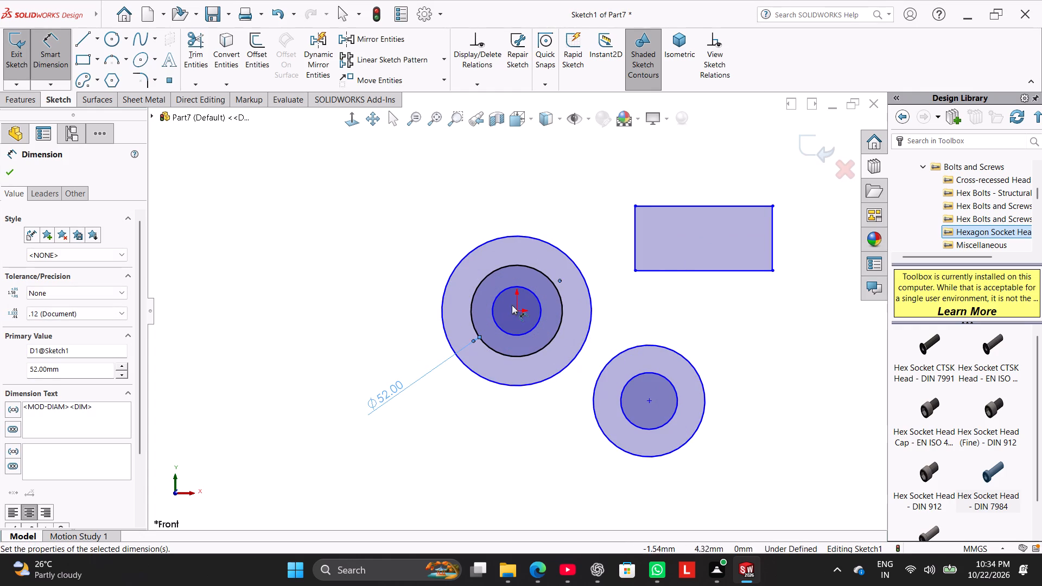
{"action": "left_click", "coordinate": [503, 329]}
{"action": "left_click", "coordinate": [462, 443]}
{"action": "type", "text": "28"}
{"action": "key", "text": "Return"}
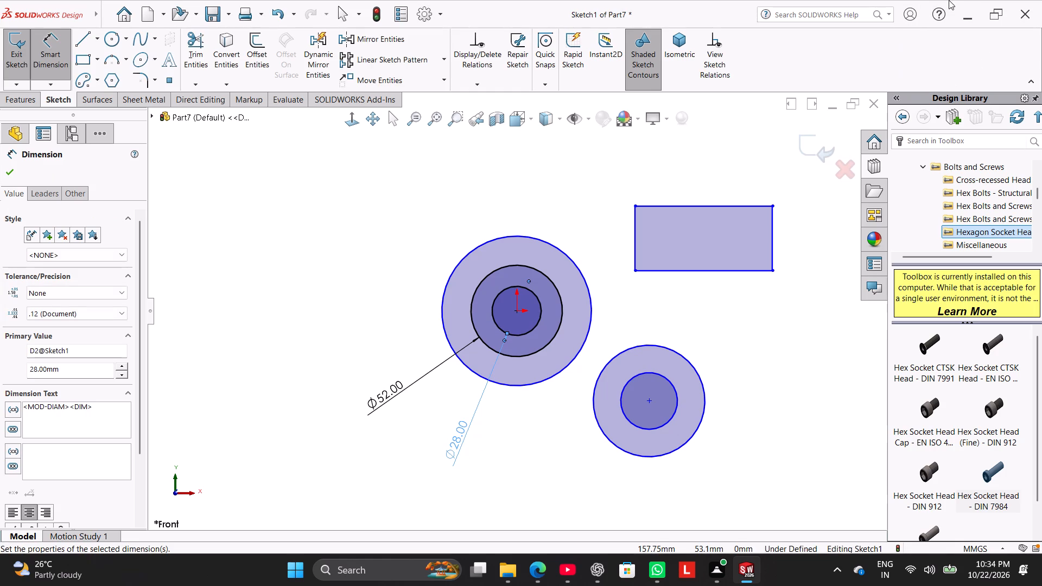
{"action": "left_click", "coordinate": [490, 244]}
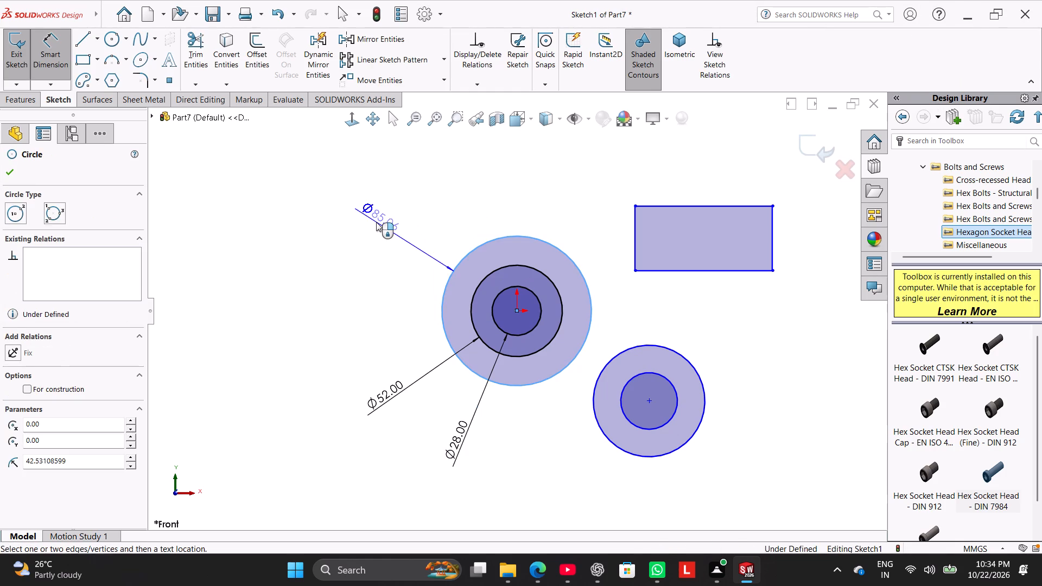
{"action": "left_click", "coordinate": [375, 220]}
{"action": "key", "text": "7"}
{"action": "key", "text": "2"}
{"action": "key", "text": "Return"}
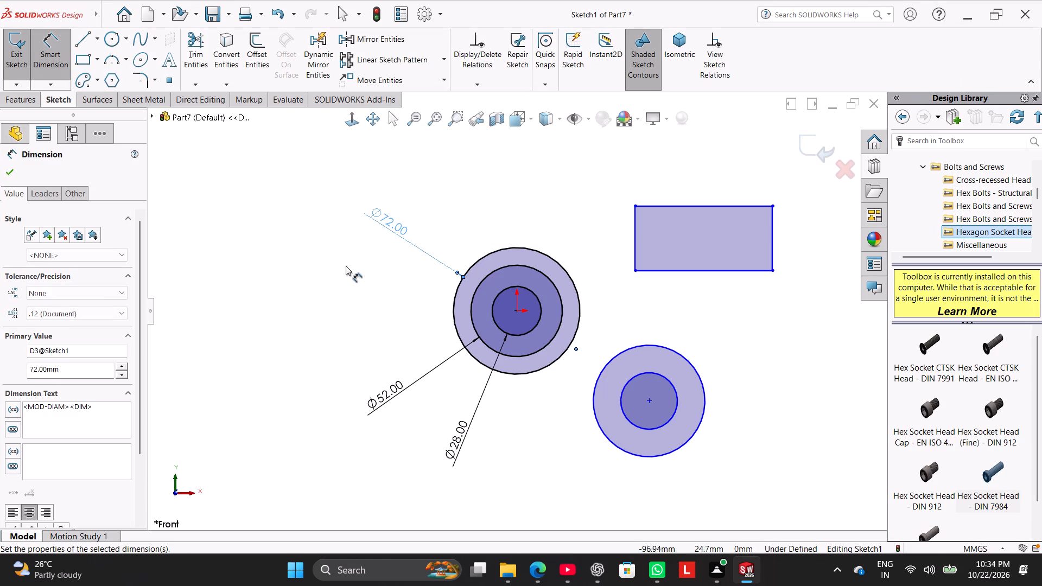
Dimension the lower-right pair of concentric circles with an inner diameter of 20 mm and an outer diameter of 48 mm.
{"action": "left_click", "coordinate": [628, 418]}
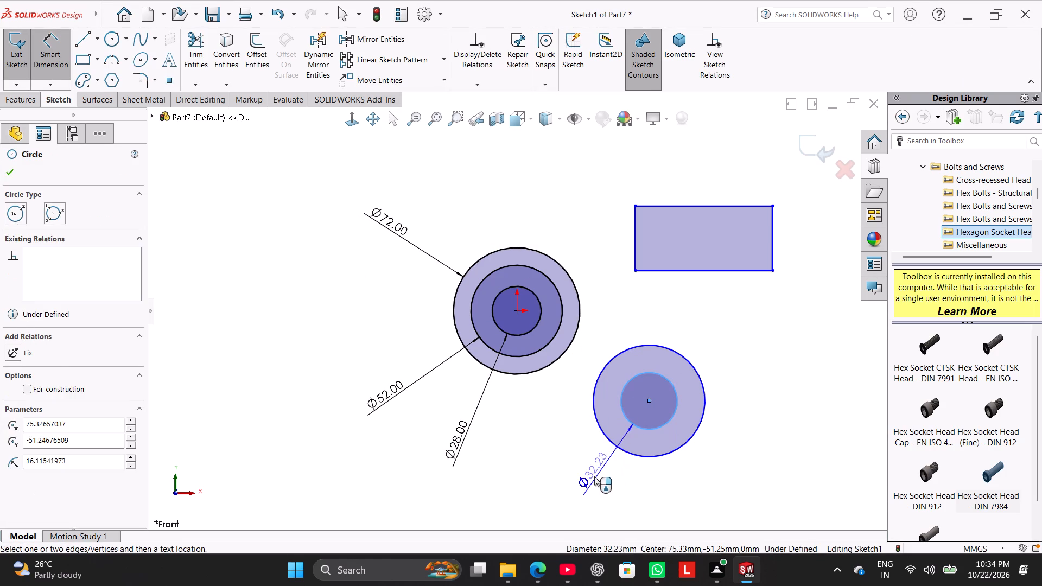
{"action": "left_click", "coordinate": [593, 478]}
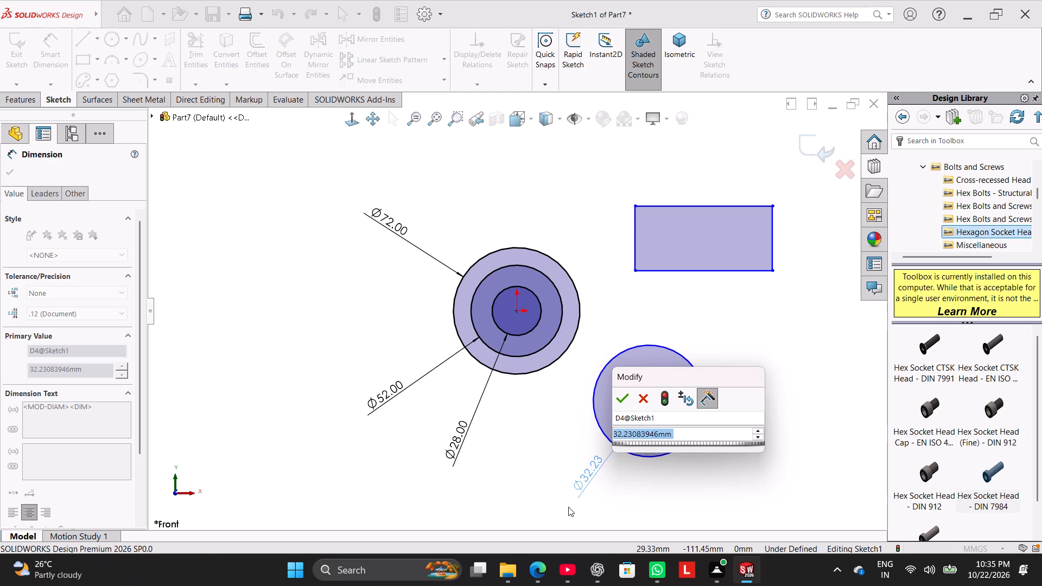
{"action": "type", "text": "20"}
{"action": "key", "text": "Return"}
{"action": "left_click", "coordinate": [662, 456]}
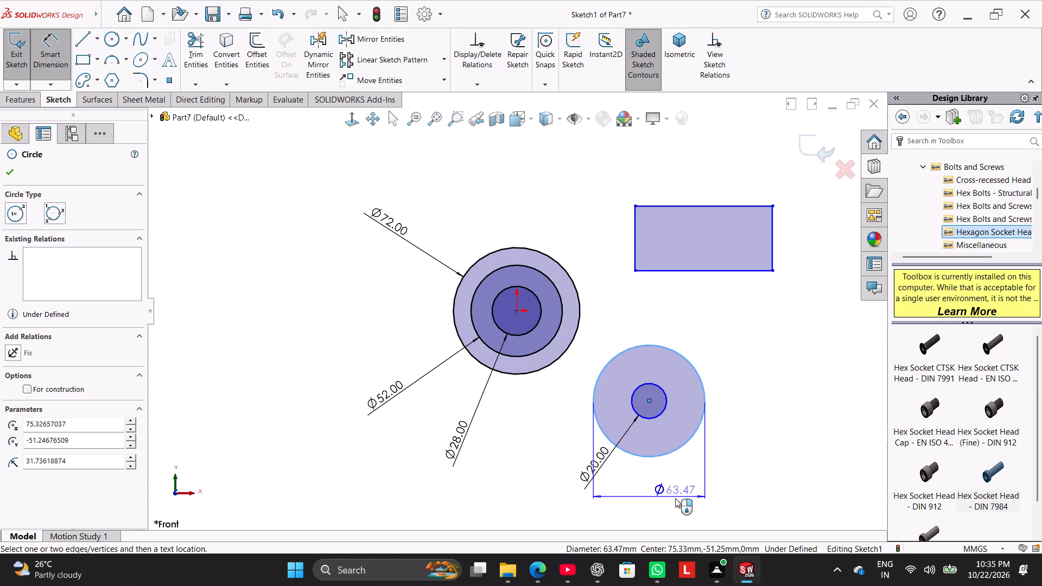
{"action": "left_click", "coordinate": [746, 479]}
{"action": "key", "text": "4"}
{"action": "key", "text": "8"}
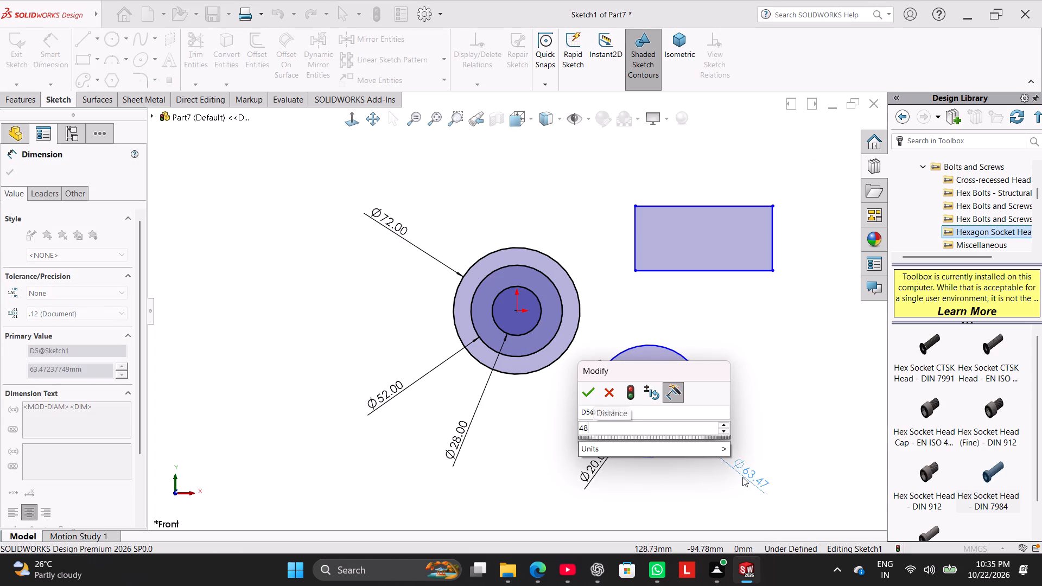
{"action": "key", "text": "Return"}
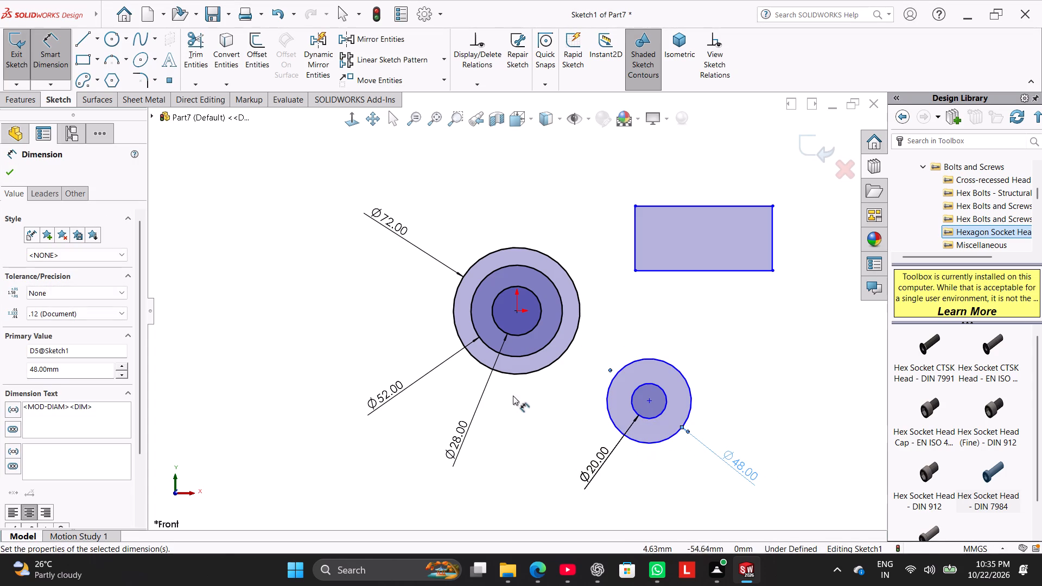
Dimension the horizontal distance between the origin and the lower-right circles' centre as 60 mm.
{"action": "left_click", "coordinate": [516, 310]}
{"action": "left_click", "coordinate": [648, 399]}
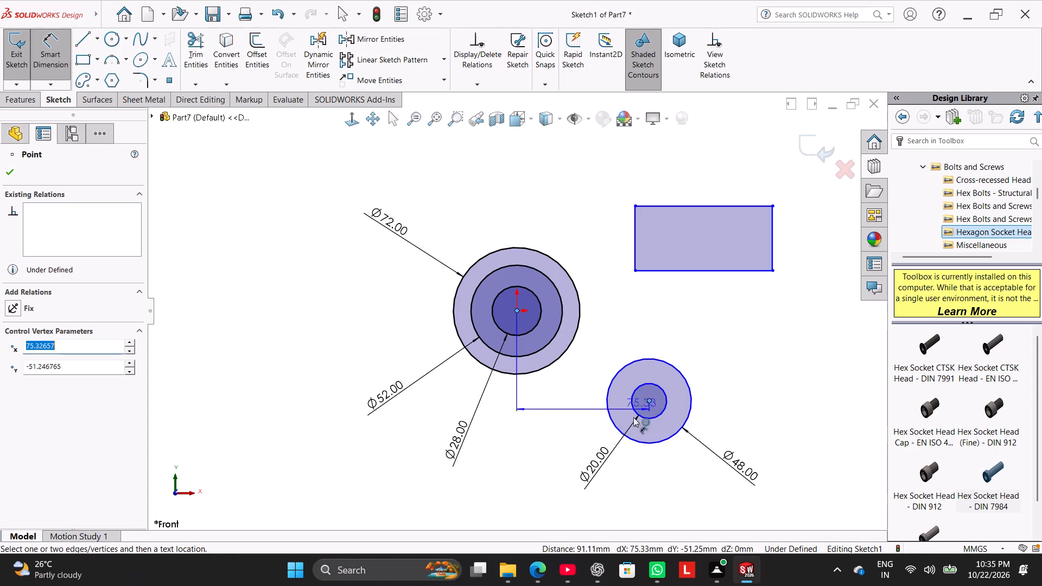
{"action": "left_click", "coordinate": [555, 494]}
{"action": "type", "text": "60"}
{"action": "key", "text": "Return"}
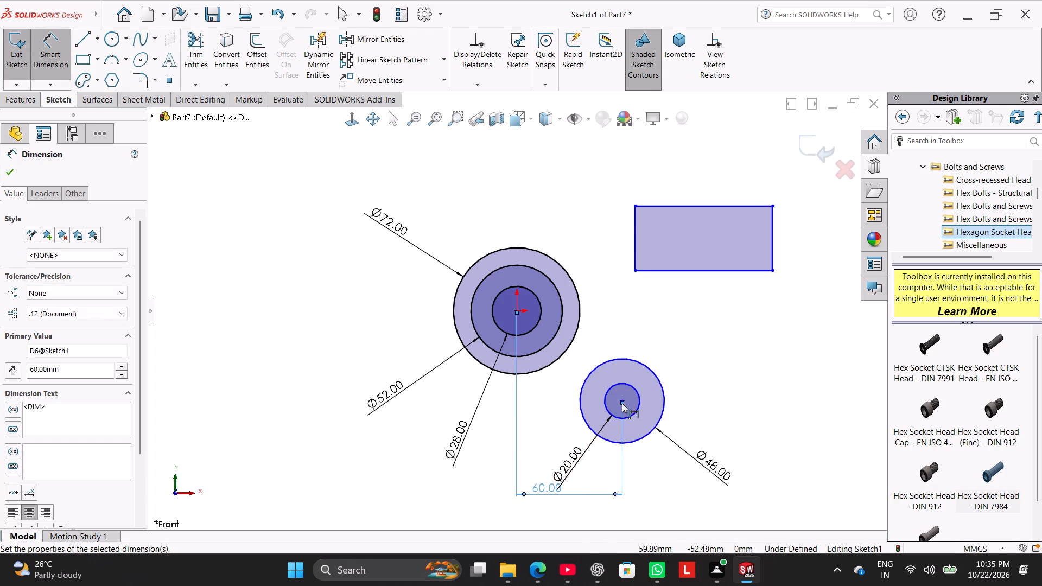
Dimension the vertical distance between the origin and the lower-right circles' centre as 38 mm.
{"action": "left_click", "coordinate": [622, 401]}
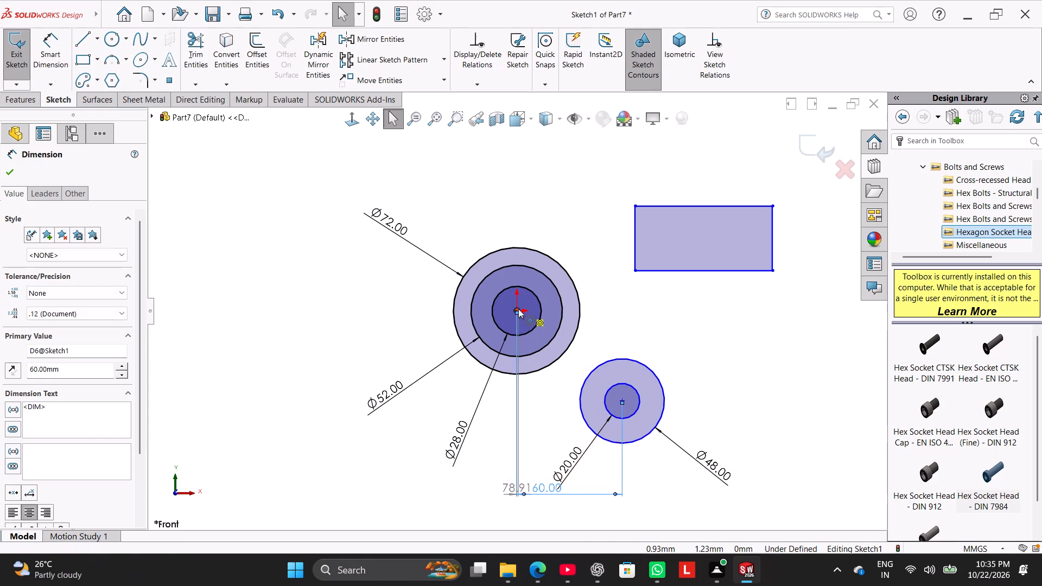
{"action": "left_click", "coordinate": [518, 309]}
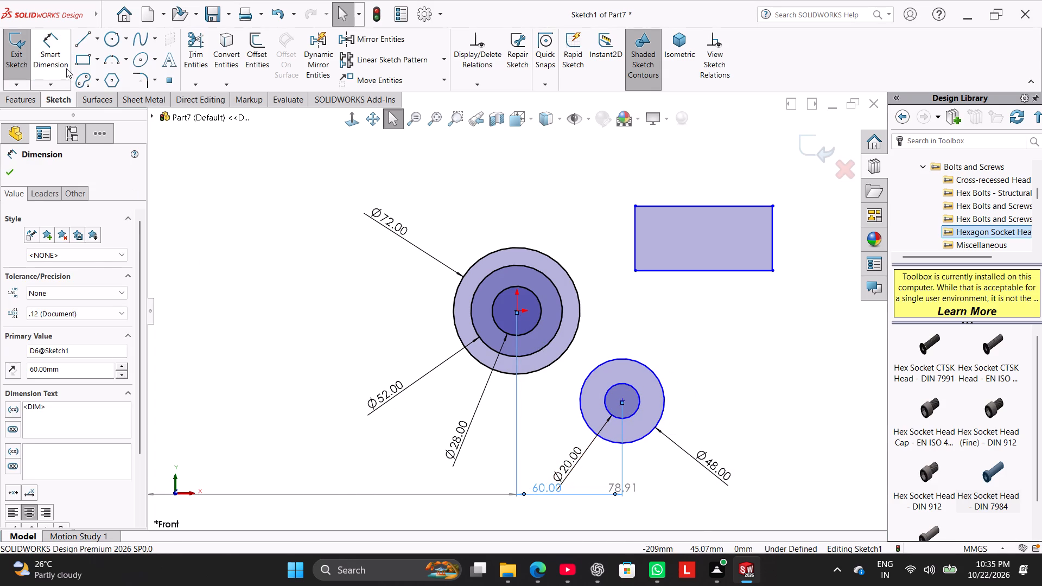
{"action": "left_click", "coordinate": [66, 68]}
{"action": "left_click", "coordinate": [622, 398]}
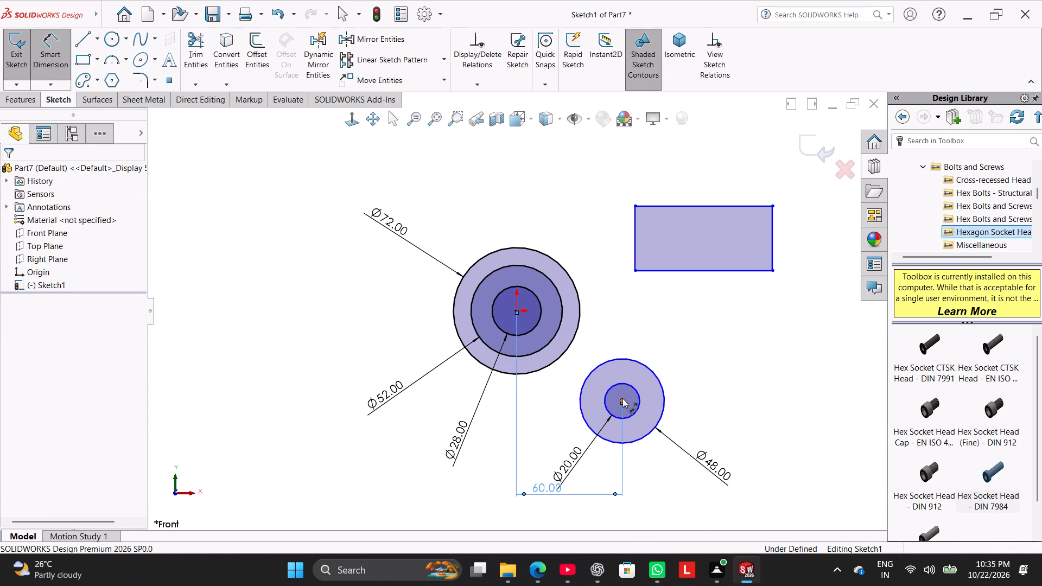
{"action": "left_click", "coordinate": [514, 309]}
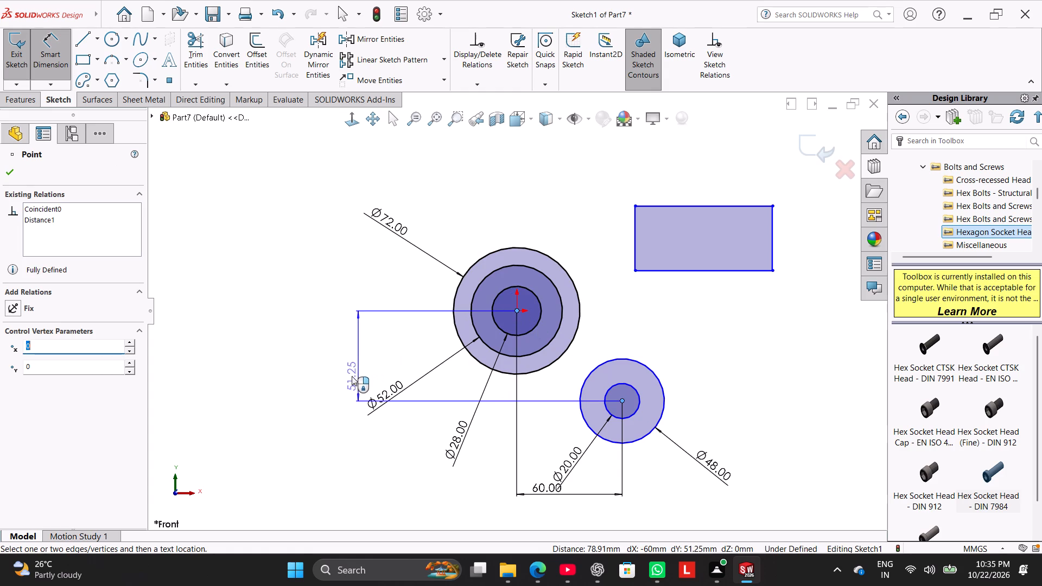
{"action": "left_click", "coordinate": [348, 374]}
{"action": "type", "text": "38"}
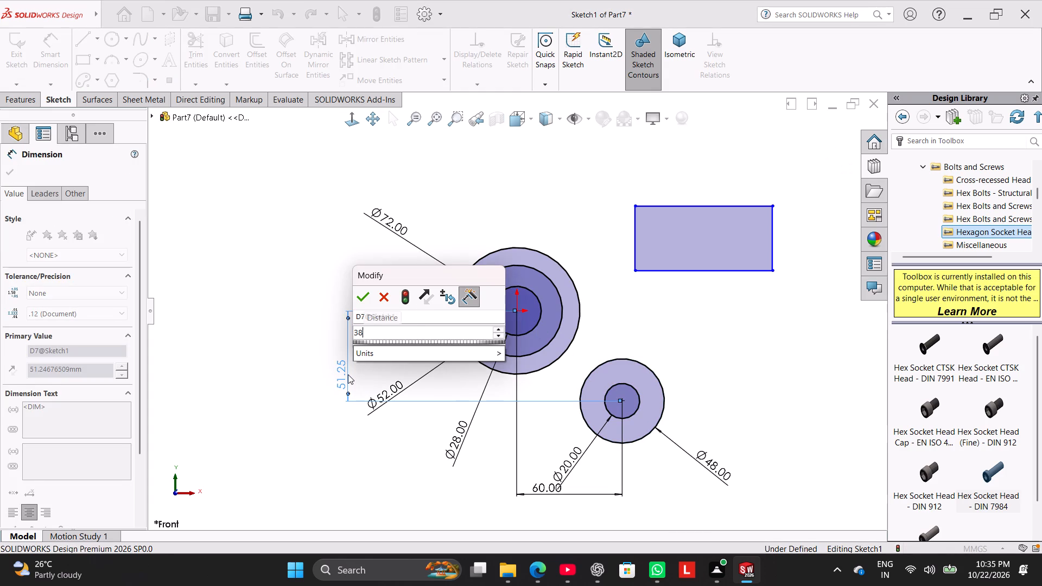
{"action": "key", "text": "Return"}
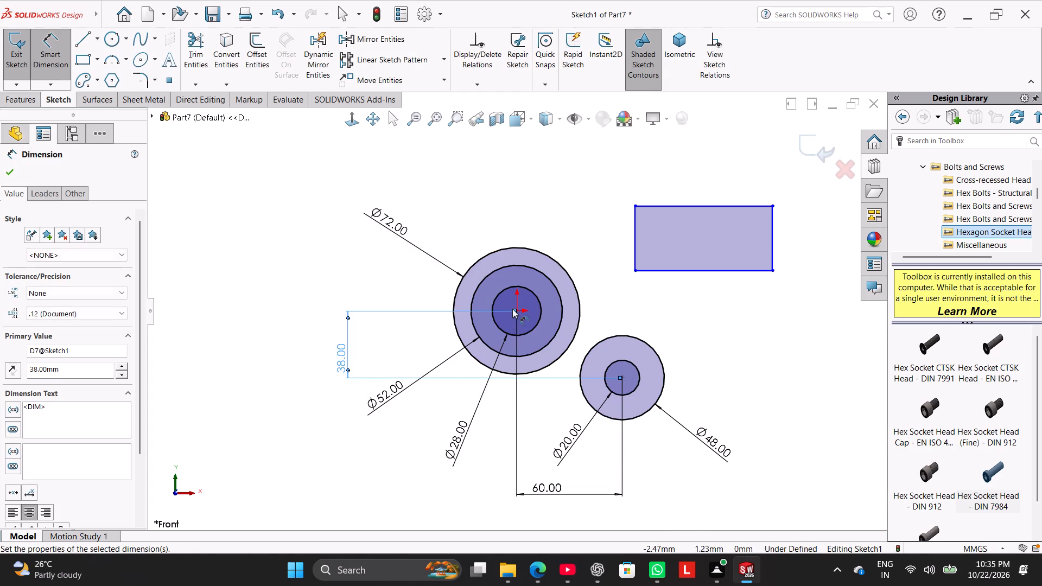
Dimension the vertical distance between the origin and the rectangle's top edge as 41 mm.
{"action": "left_click", "coordinate": [516, 309]}
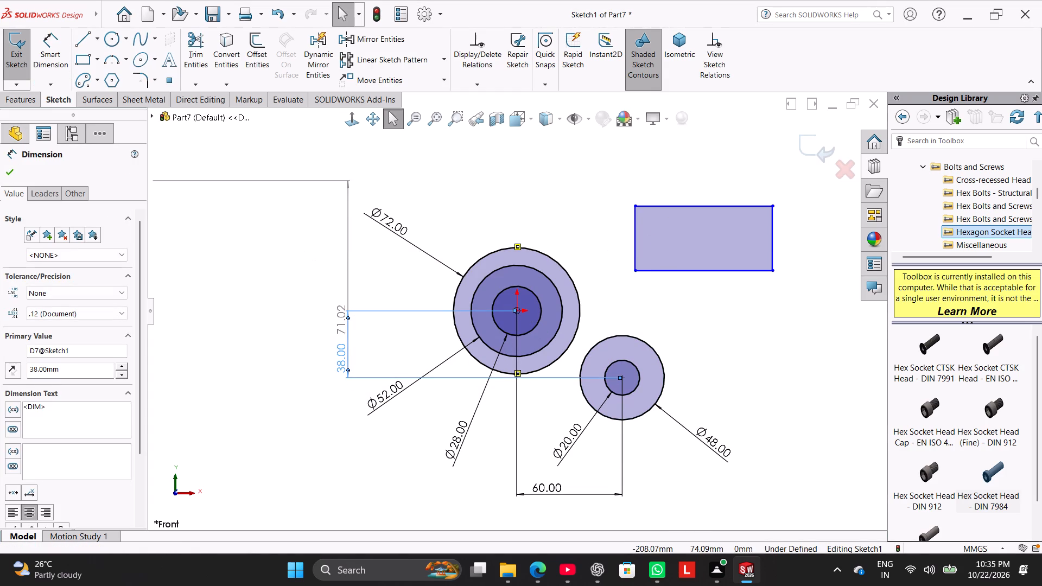
{"action": "left_click", "coordinate": [56, 56]}
{"action": "left_click", "coordinate": [513, 309]}
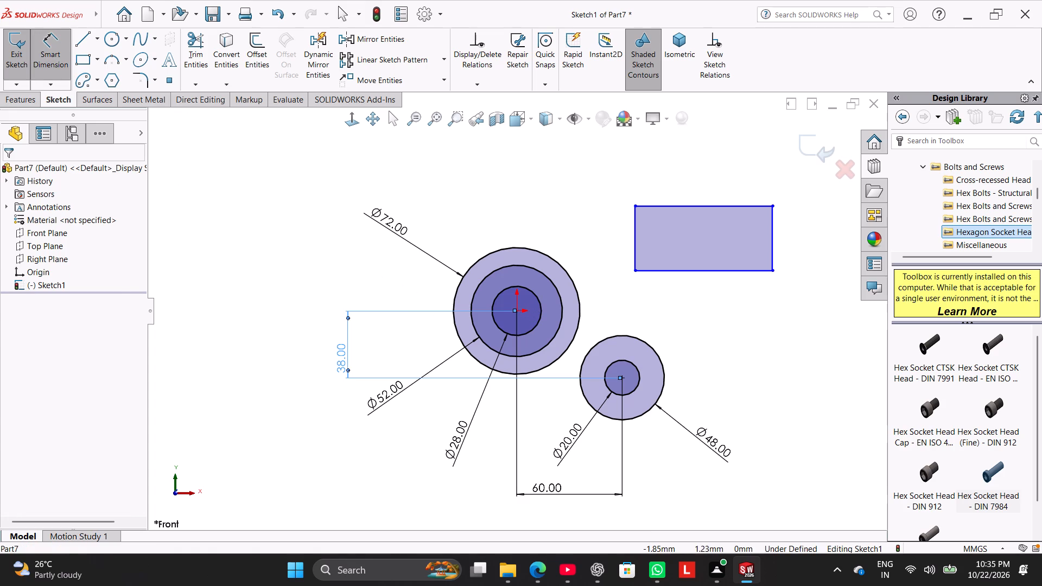
{"action": "left_click", "coordinate": [518, 309]}
{"action": "left_click", "coordinate": [662, 208]}
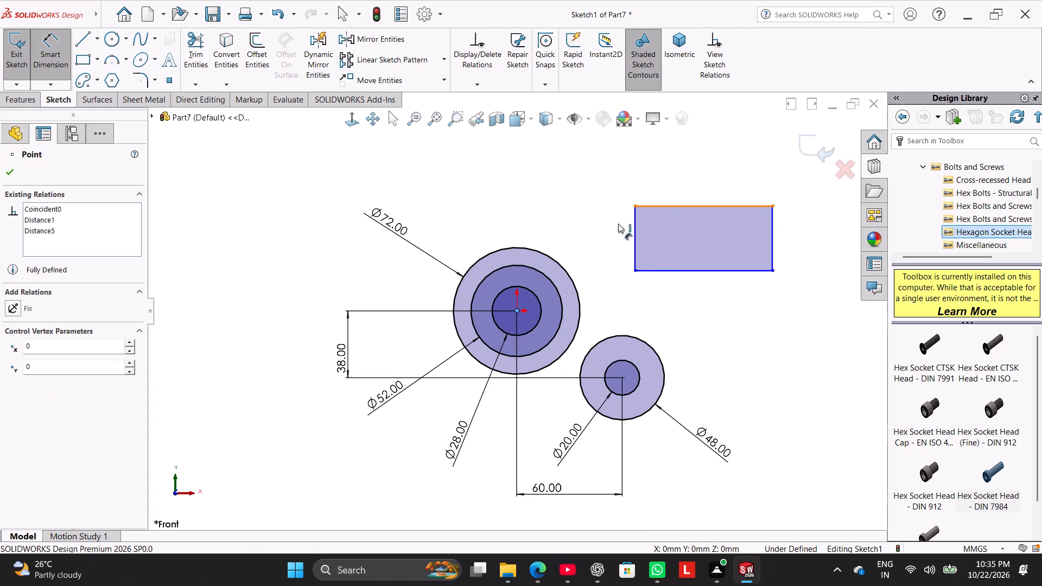
{"action": "left_click", "coordinate": [323, 260]}
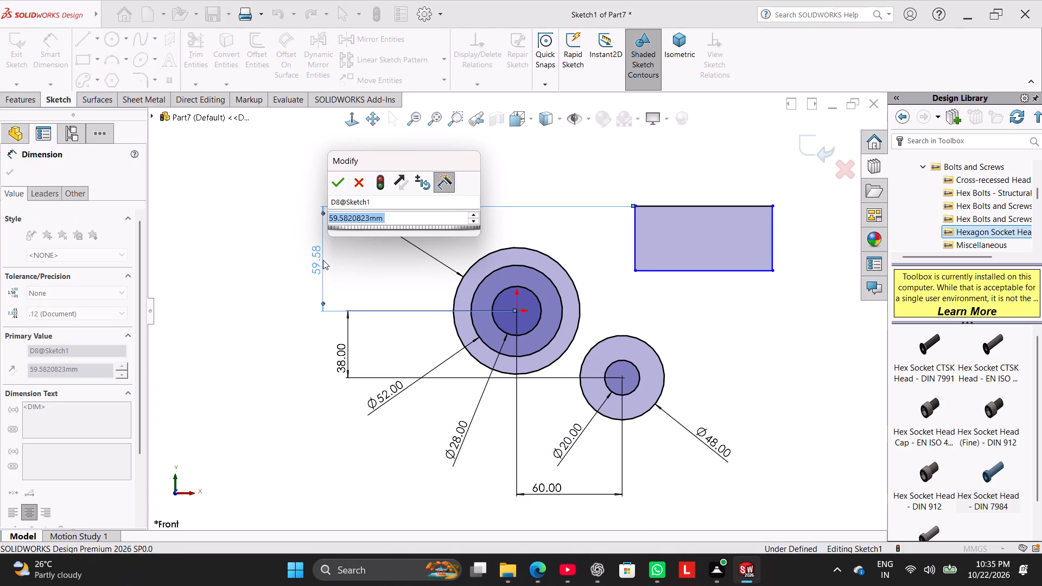
{"action": "type", "text": "41"}
{"action": "key", "text": "Return"}
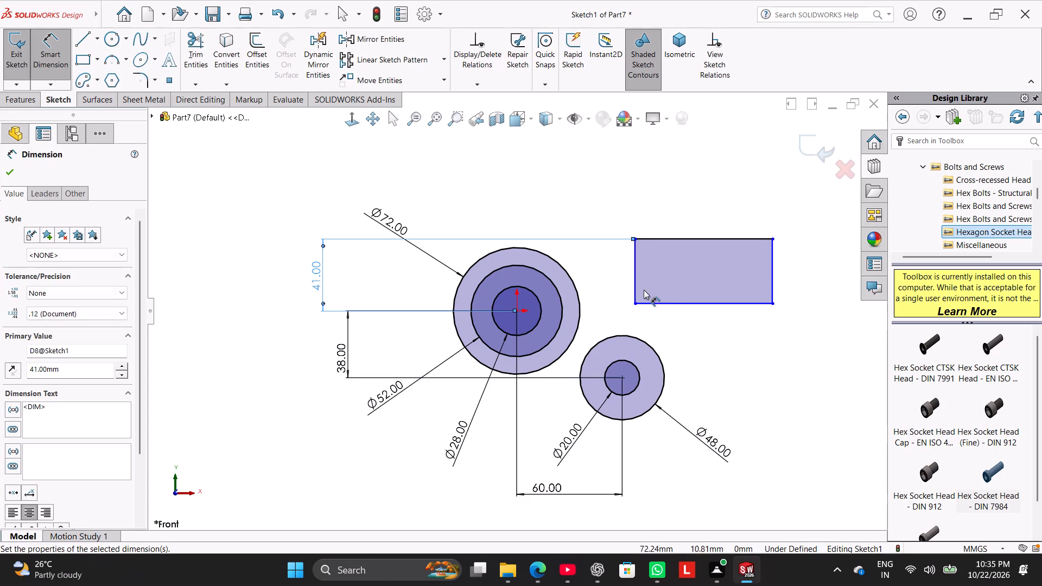
Dimension the rectangle with a width of 90 mm and a height of 32 mm.
{"action": "left_click", "coordinate": [675, 236]}
{"action": "left_click", "coordinate": [675, 215]}
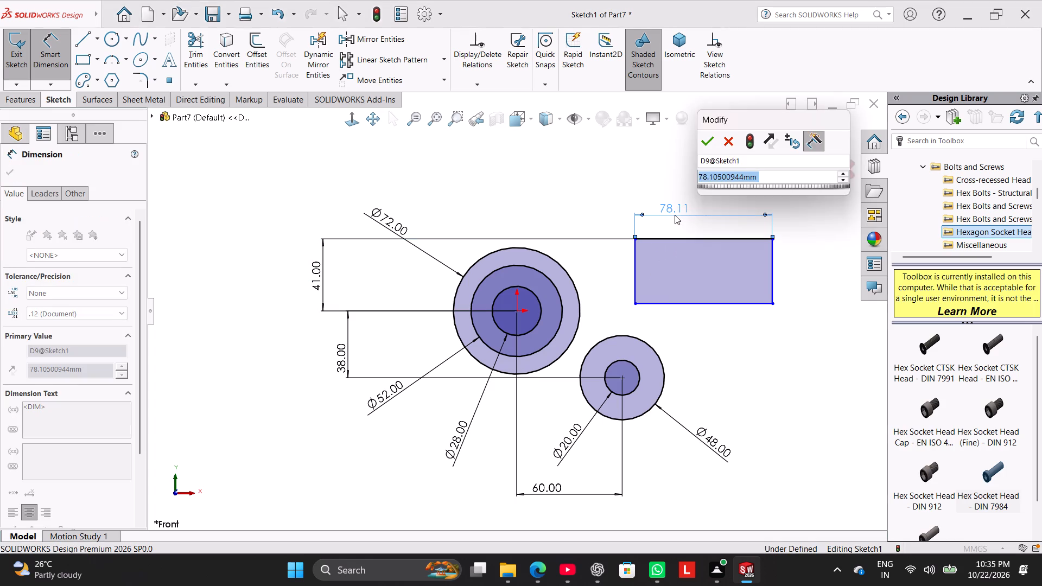
{"action": "type", "text": "90"}
{"action": "key", "text": "Return"}
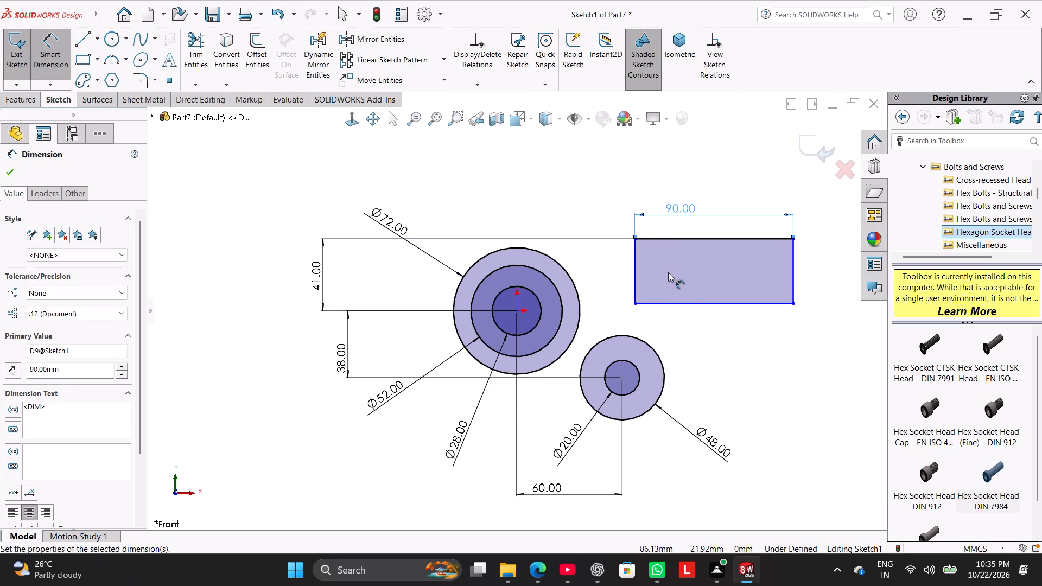
{"action": "left_click", "coordinate": [638, 260]}
{"action": "left_click", "coordinate": [607, 278]}
{"action": "type", "text": "32"}
{"action": "key", "text": "Return"}
{"action": "right_click", "coordinate": [721, 337]}
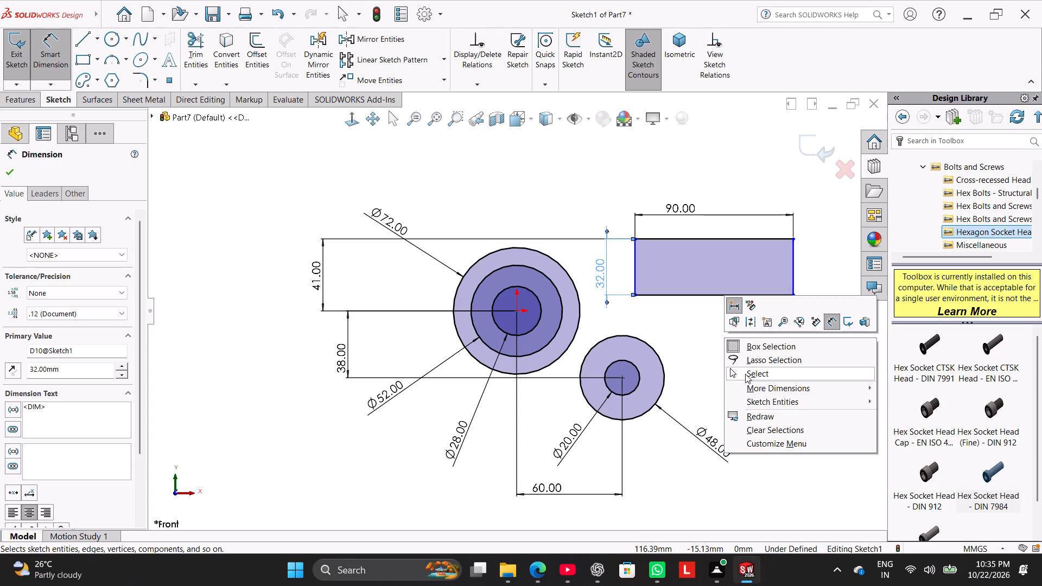
{"action": "left_click", "coordinate": [745, 374]}
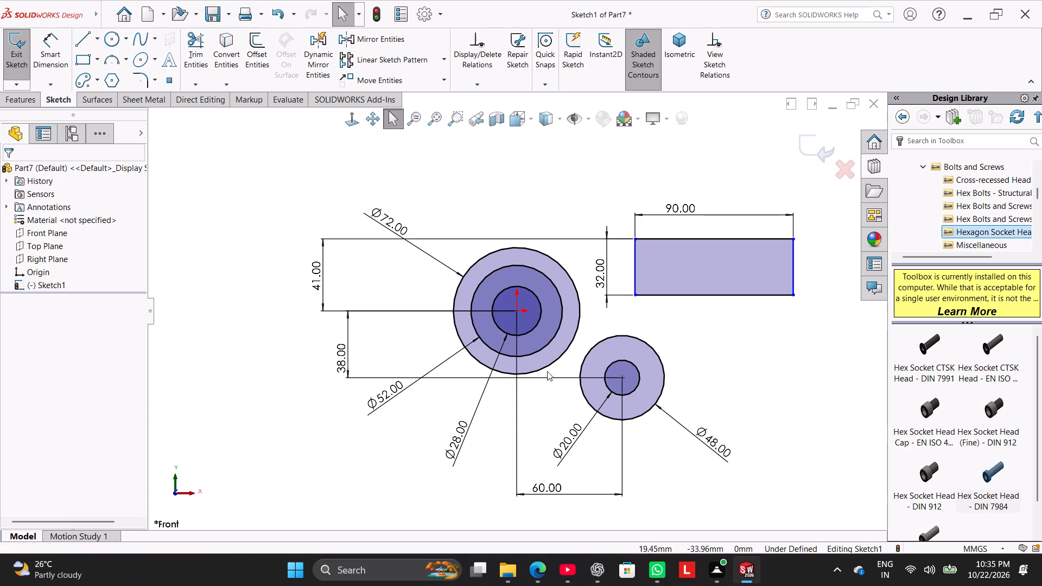
Sketch a line about 69 mm long from the underside of the 72 mm circle to the underside of the 48 mm circle.
{"action": "left_click", "coordinate": [84, 40]}
{"action": "scroll", "coordinate": [550, 407], "scroll_direction": "down", "scroll_amount": 2}
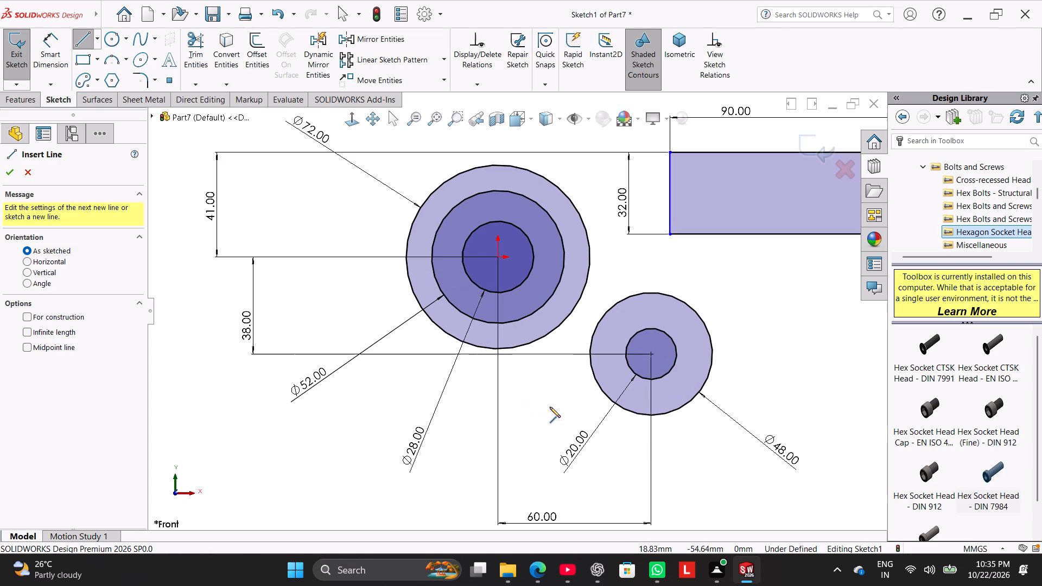
{"action": "left_click", "coordinate": [445, 335]}
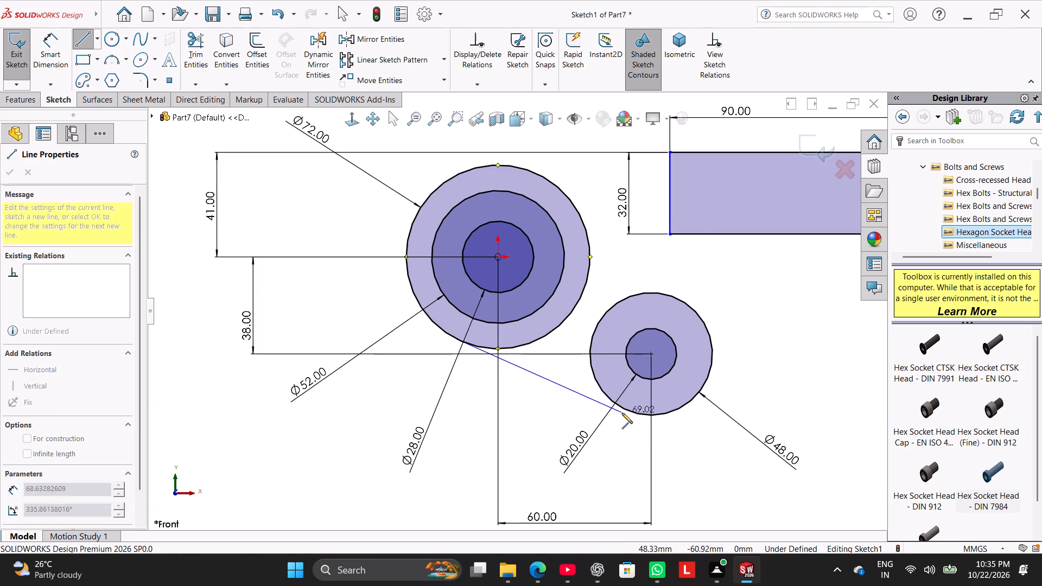
{"action": "left_click", "coordinate": [628, 413]}
{"action": "right_click", "coordinate": [777, 389]}
{"action": "left_click", "coordinate": [791, 396]}
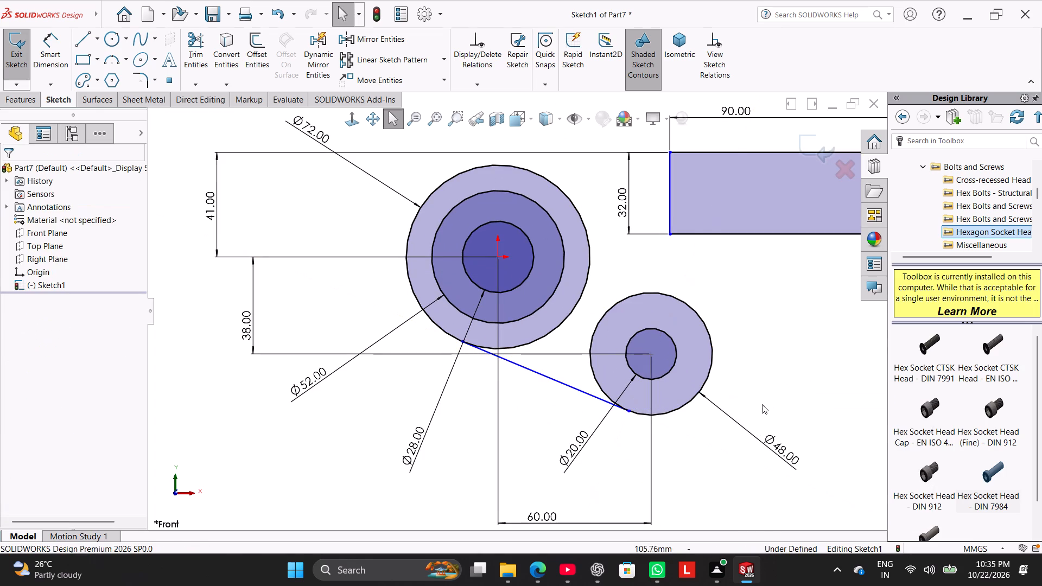
Add a tangent relation between the sloping line and the 48 mm circle.
{"action": "left_click", "coordinate": [638, 412], "text": "ctrl"}
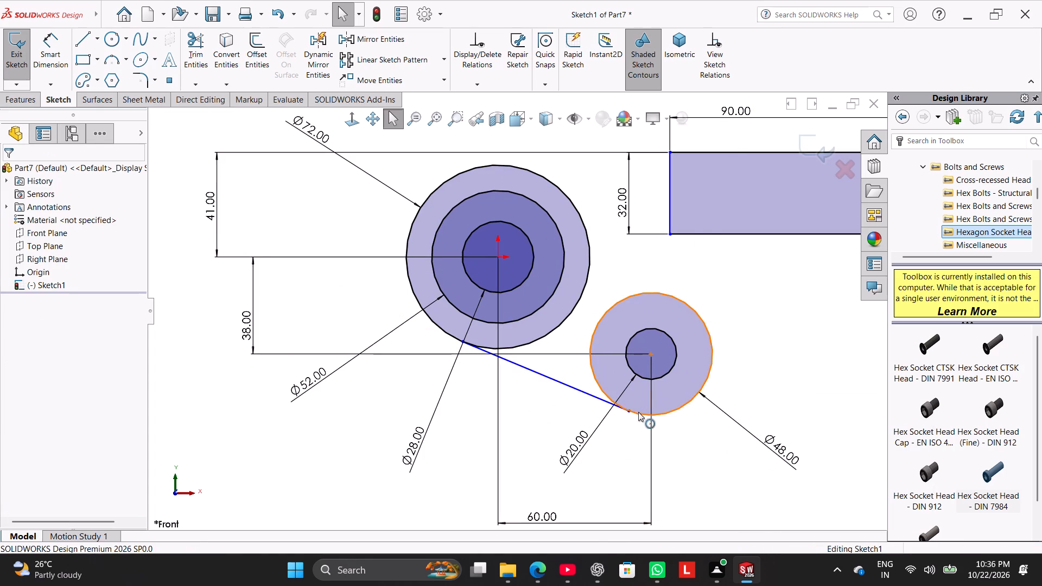
{"action": "left_click", "coordinate": [590, 394], "text": "ctrl"}
{"action": "left_click", "coordinate": [35, 366]}
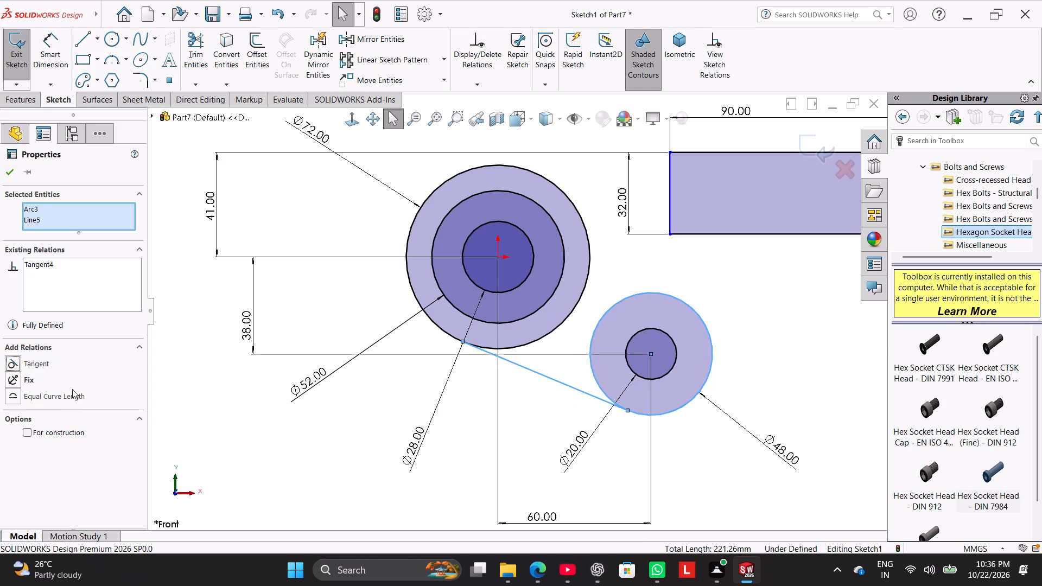
{"action": "left_click", "coordinate": [322, 487]}
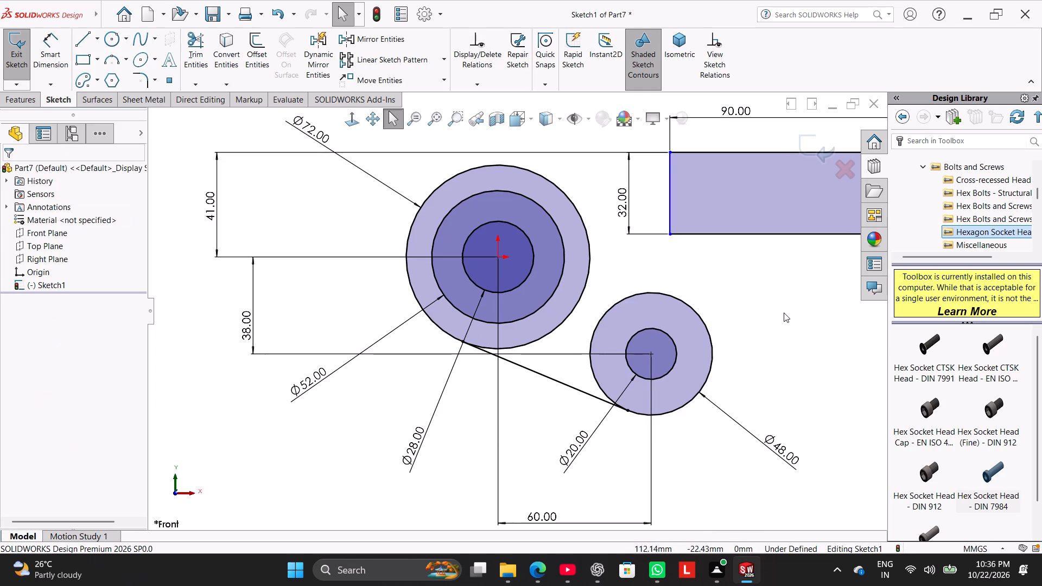
Sketch a vertical line about 28 mm up from the 48 mm circle's right quadrant, continued by a tangent arc of about 19 mm radius to the rectangle's bottom edge.
{"action": "scroll", "coordinate": [783, 311], "scroll_direction": "up", "scroll_amount": 2}
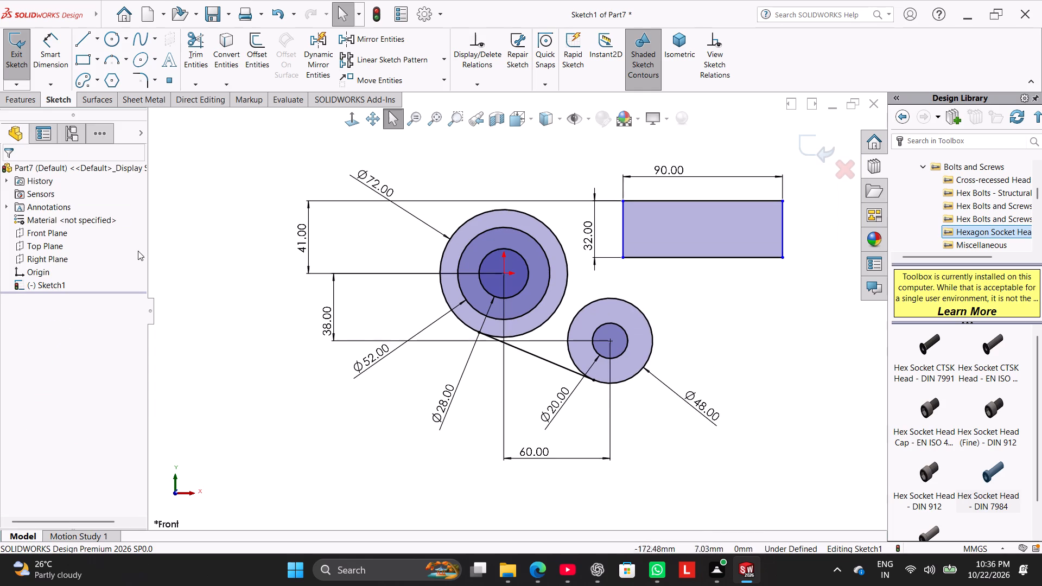
{"action": "left_click", "coordinate": [80, 45]}
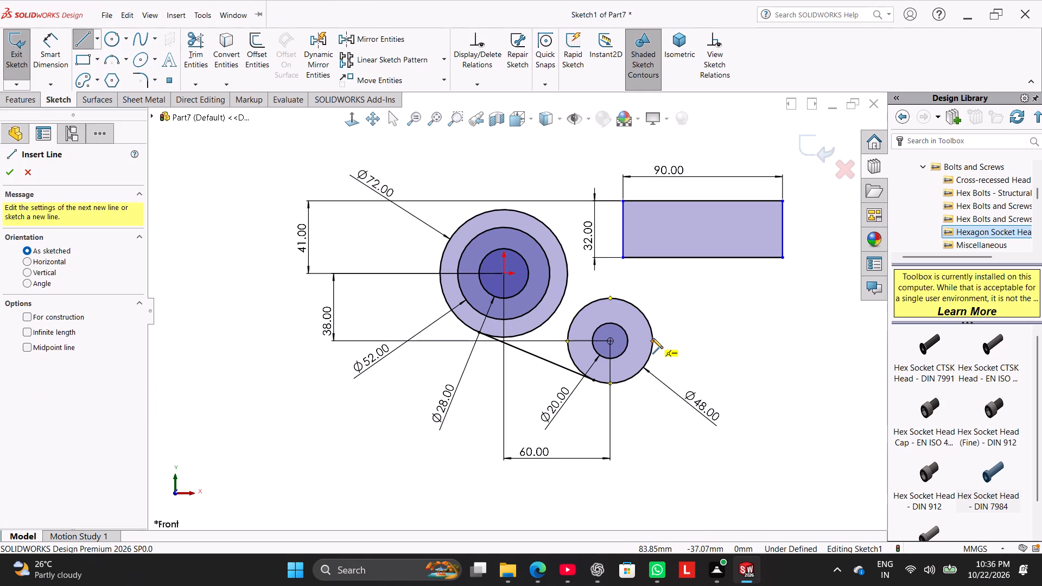
{"action": "left_click", "coordinate": [652, 341]}
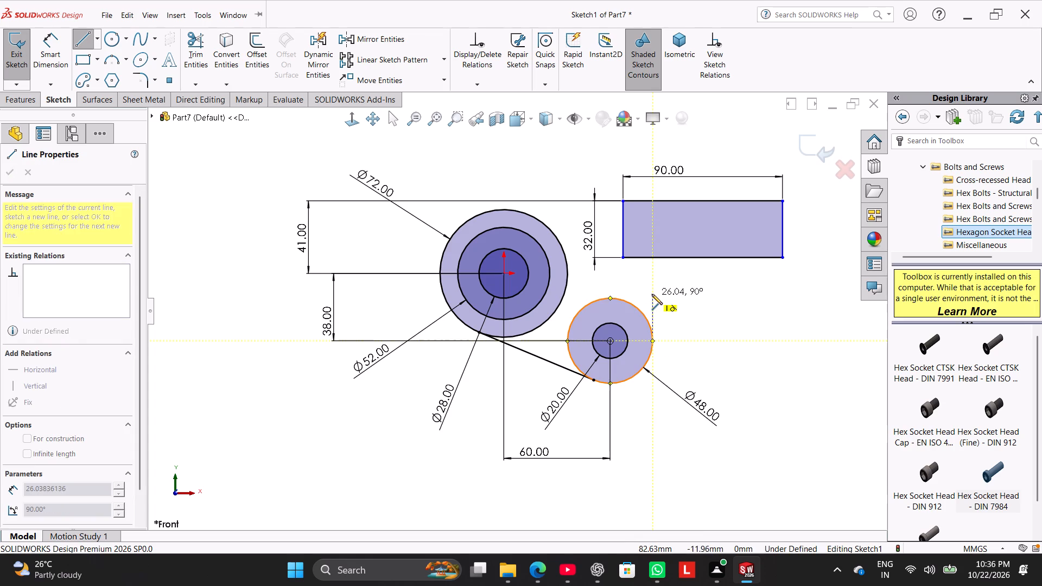
{"action": "left_click", "coordinate": [652, 291]}
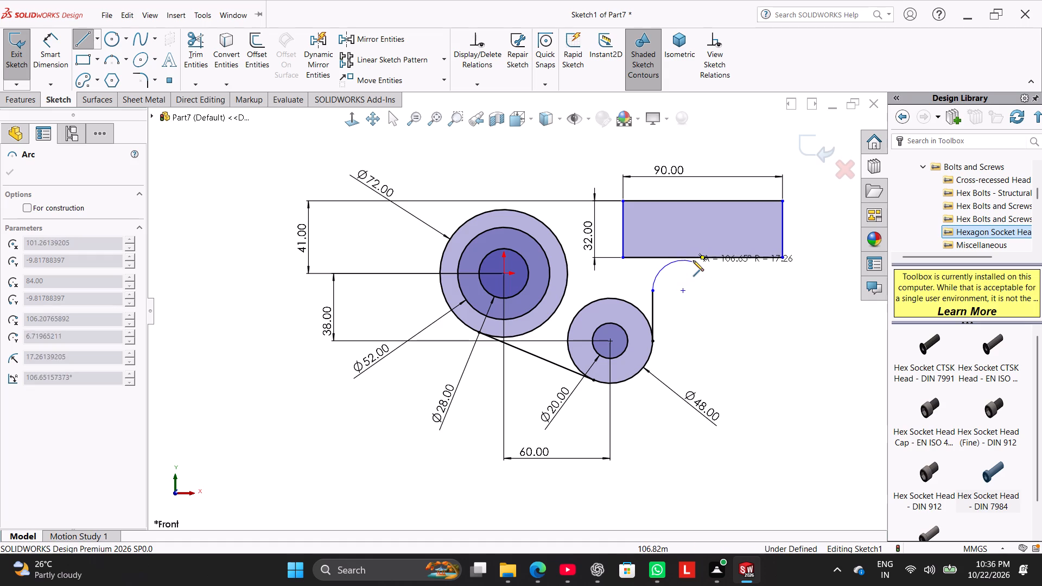
{"action": "left_click", "coordinate": [693, 260]}
{"action": "right_click", "coordinate": [704, 286]}
{"action": "left_click", "coordinate": [721, 292]}
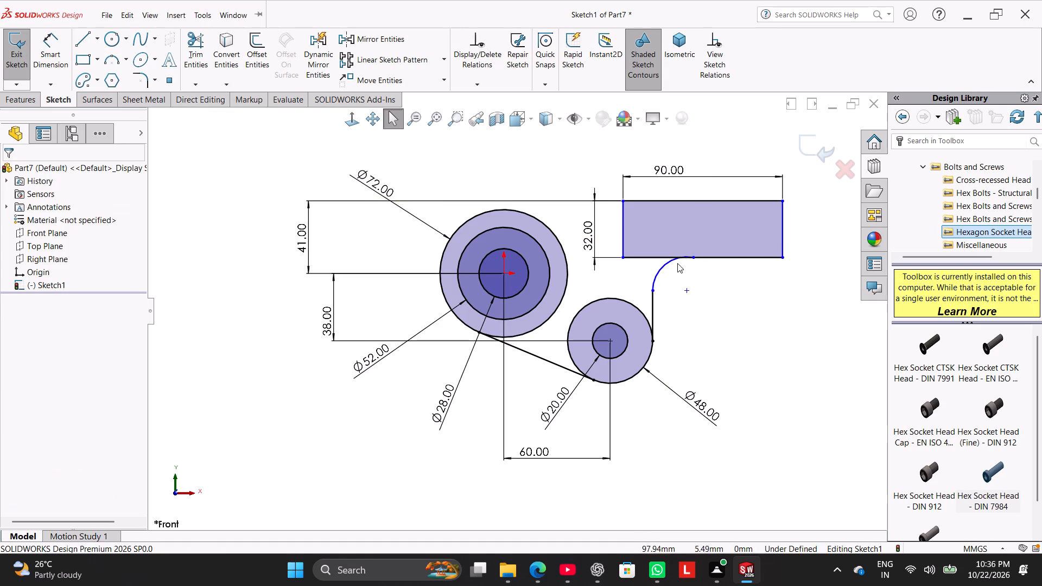
Add a tangent relation between the arc and the rectangle's bottom edge.
{"action": "scroll", "coordinate": [677, 262], "scroll_direction": "up", "scroll_amount": 1}
{"action": "scroll", "coordinate": [679, 260], "scroll_direction": "down", "scroll_amount": 4}
{"action": "left_click", "coordinate": [569, 292], "text": "ctrl"}
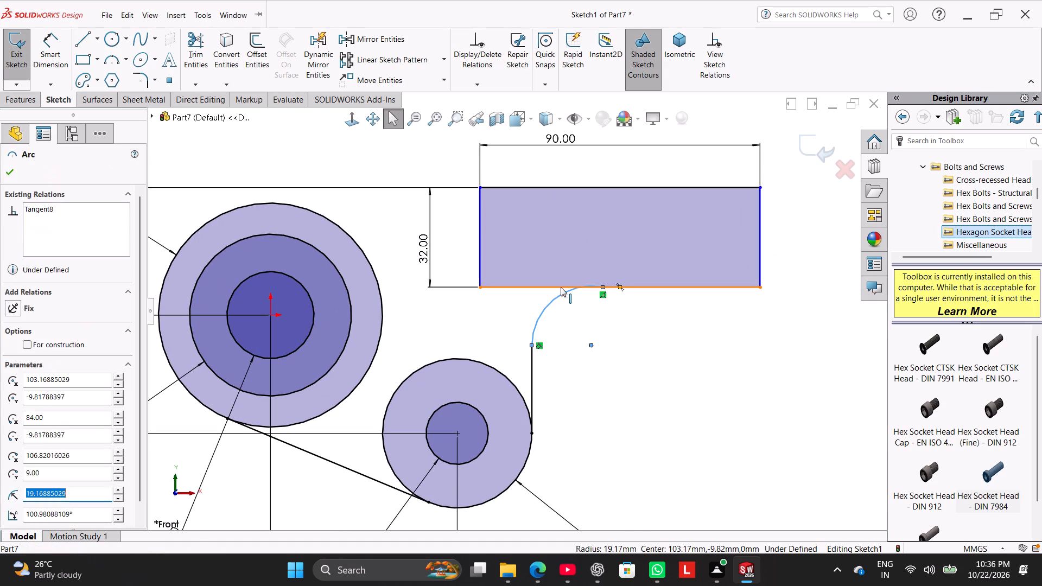
{"action": "left_click", "coordinate": [561, 287], "text": "ctrl"}
{"action": "left_click", "coordinate": [31, 367]}
{"action": "left_click", "coordinate": [601, 358]}
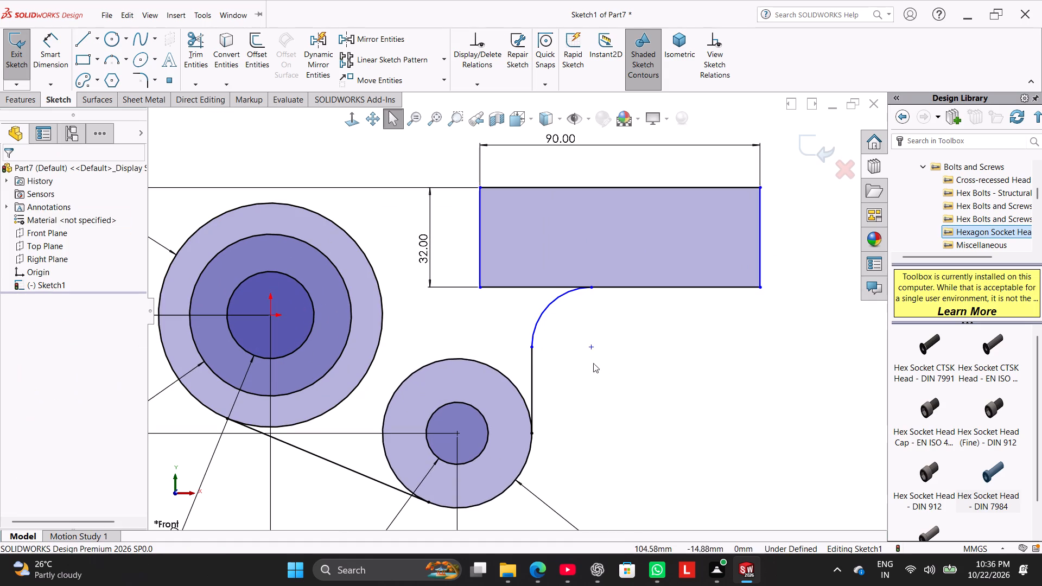
{"action": "left_click", "coordinate": [530, 359], "text": "ctrl"}
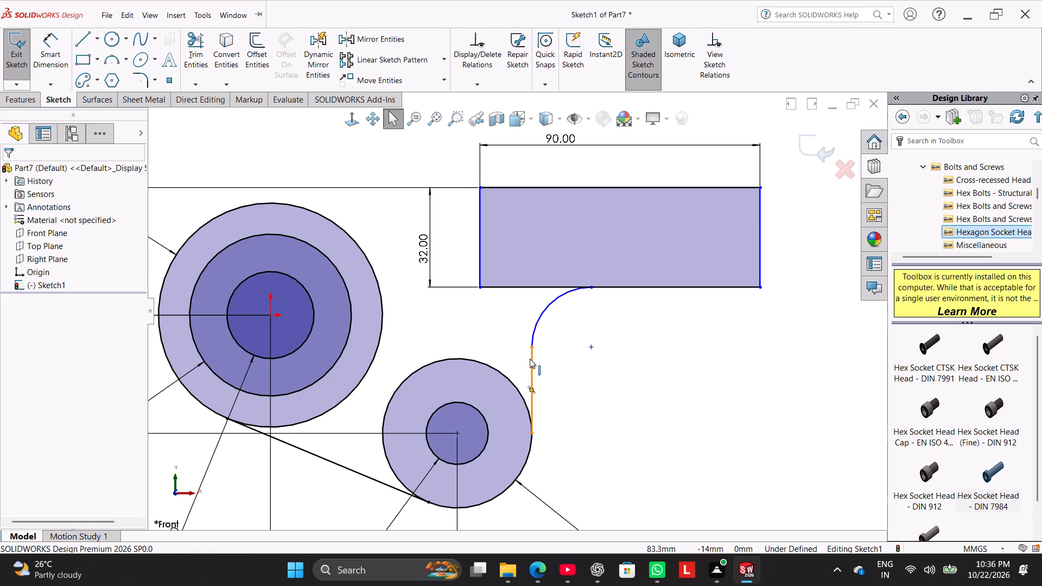
{"action": "left_click", "coordinate": [533, 333], "text": "ctrl"}
{"action": "left_click", "coordinate": [663, 387]}
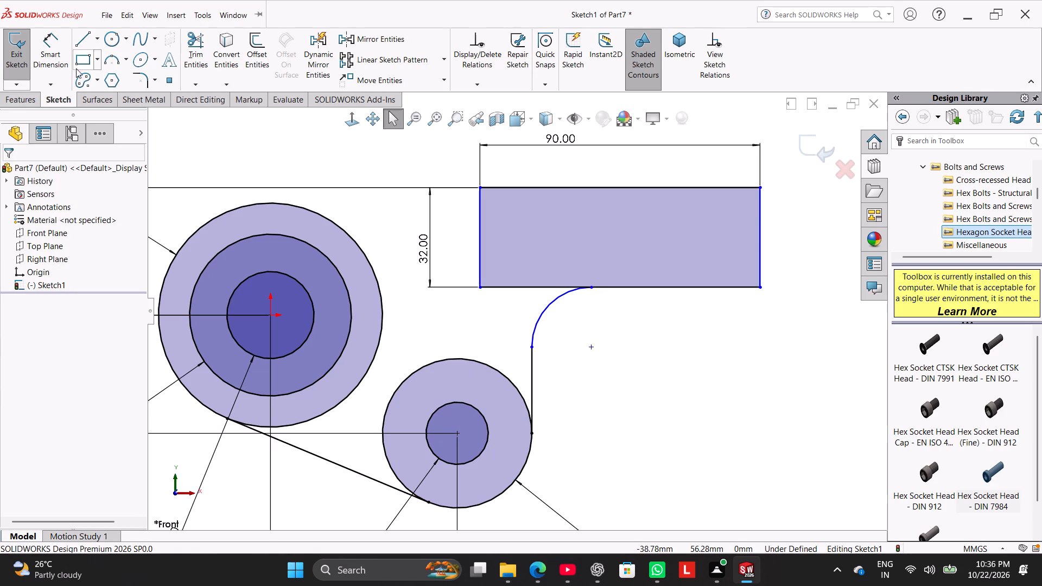
Dimension the arc joining the vertical line to the rectangle with a radius of 24 mm.
{"action": "left_click", "coordinate": [65, 48]}
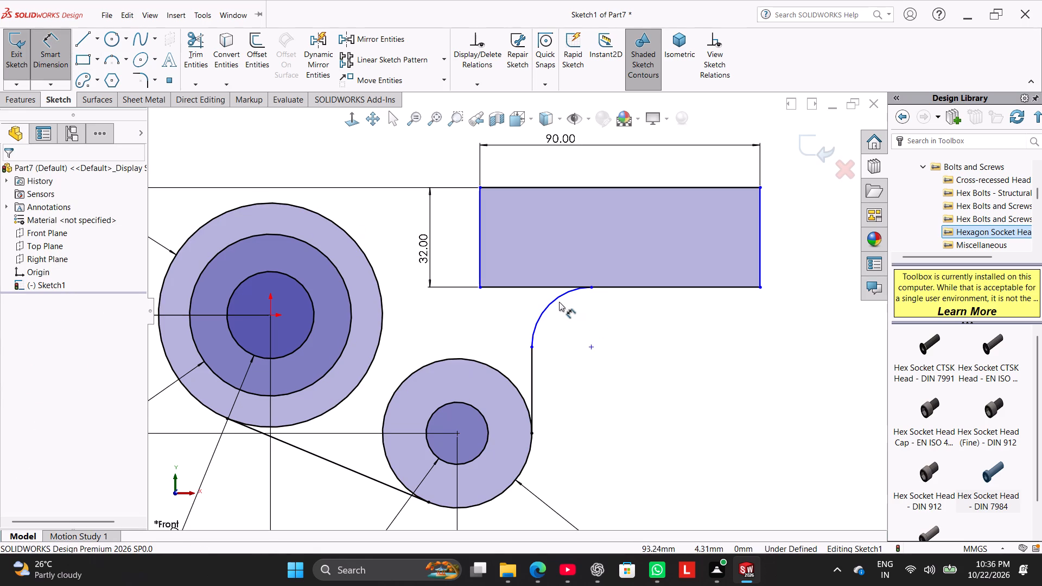
{"action": "left_click", "coordinate": [551, 300]}
{"action": "left_click", "coordinate": [613, 368]}
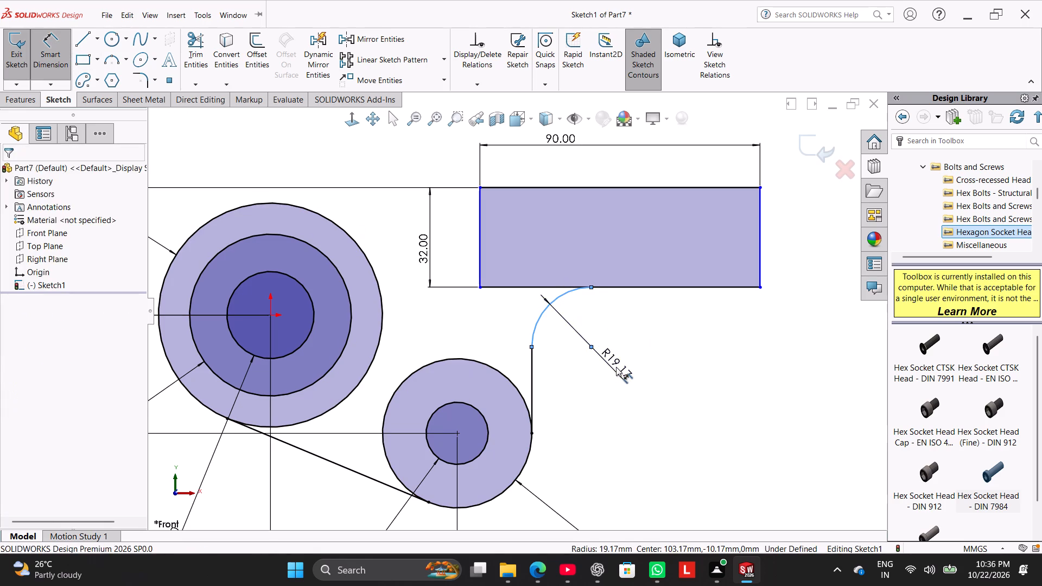
{"action": "type", "text": "24"}
{"action": "key", "text": "Return"}
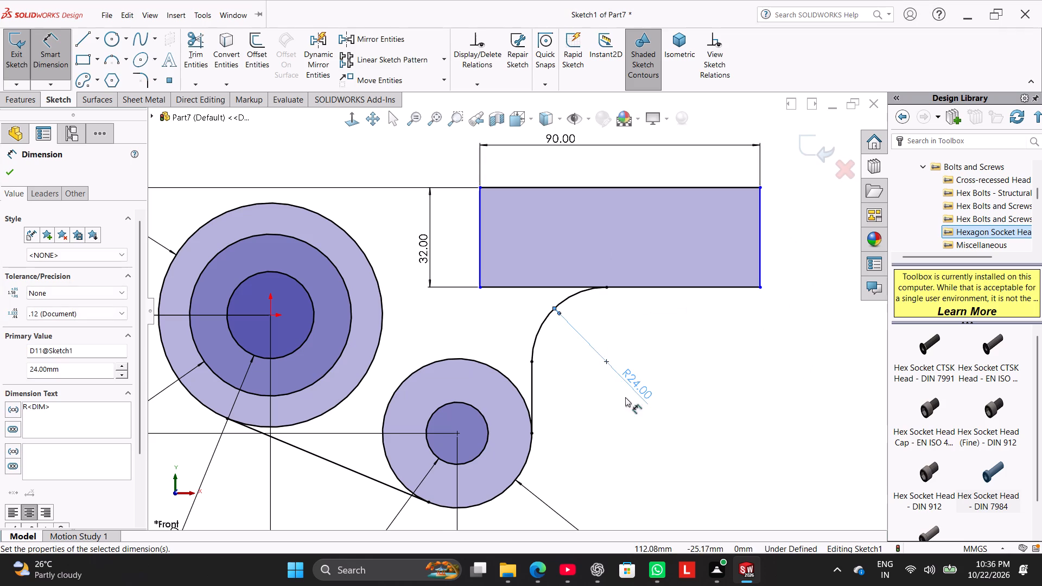
{"action": "scroll", "coordinate": [653, 405], "scroll_direction": "up", "scroll_amount": 4}
{"action": "right_click", "coordinate": [678, 369]}
{"action": "left_click", "coordinate": [704, 406]}
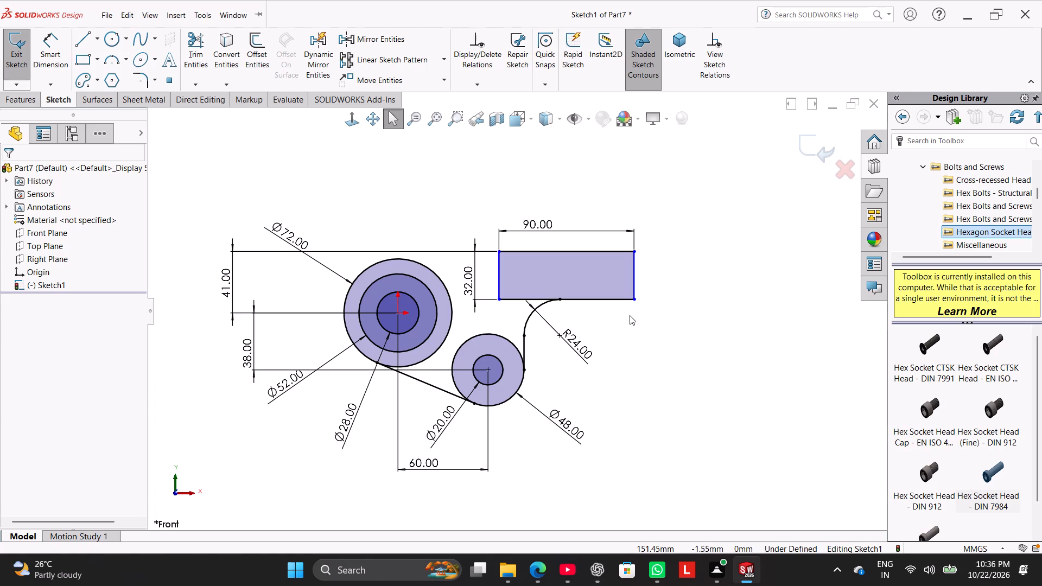
Show the sketch relations on the profile.
{"action": "left_click", "coordinate": [714, 56]}
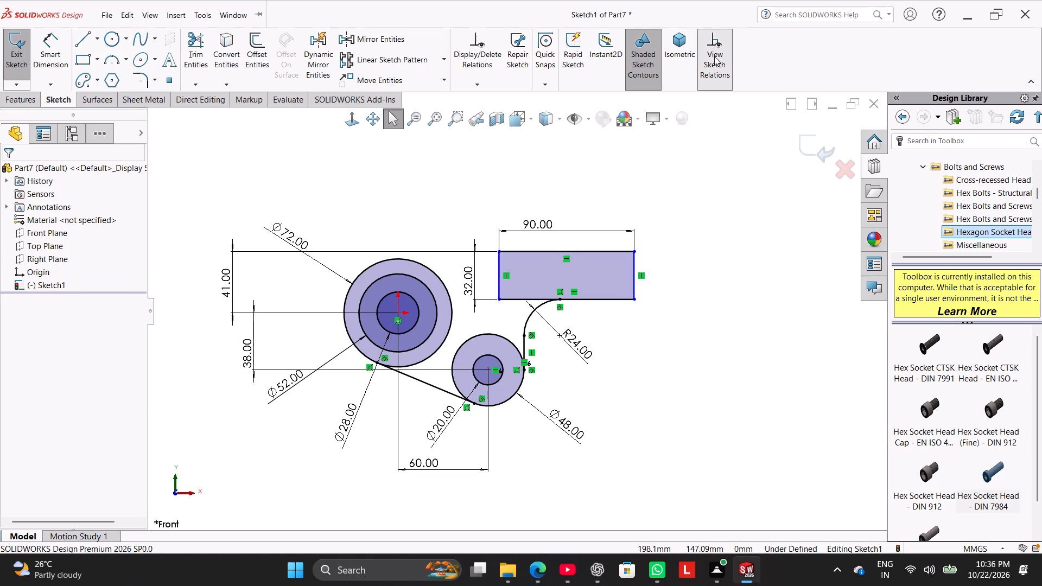
Hide the sketch relations on the profile.
{"action": "left_click", "coordinate": [714, 56]}
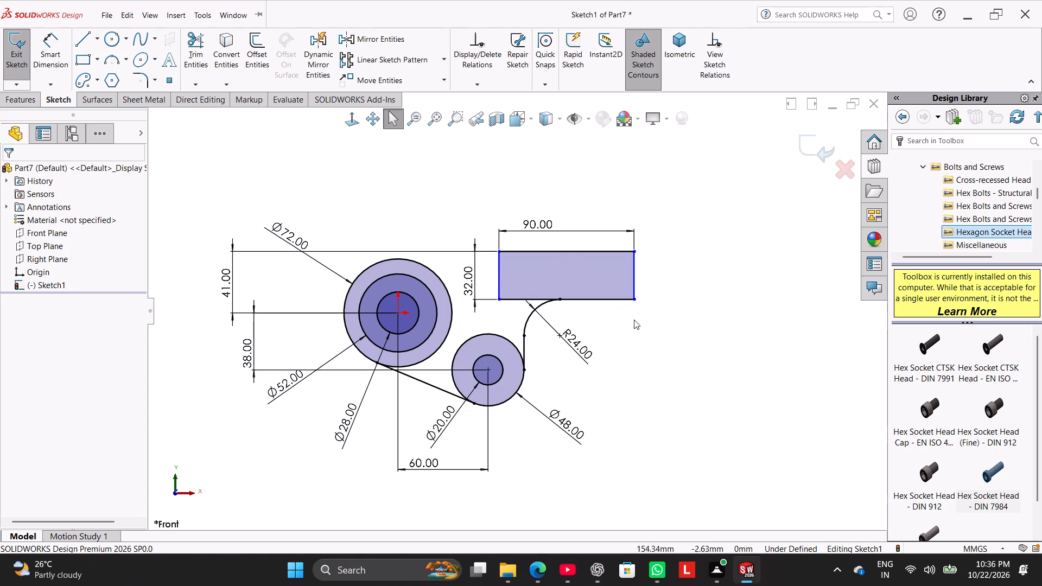
{"action": "left_click", "coordinate": [640, 329]}
Dimension the horizontal distance from the origin to the rectangle's far right edge as 135 mm.
{"action": "left_click", "coordinate": [58, 56]}
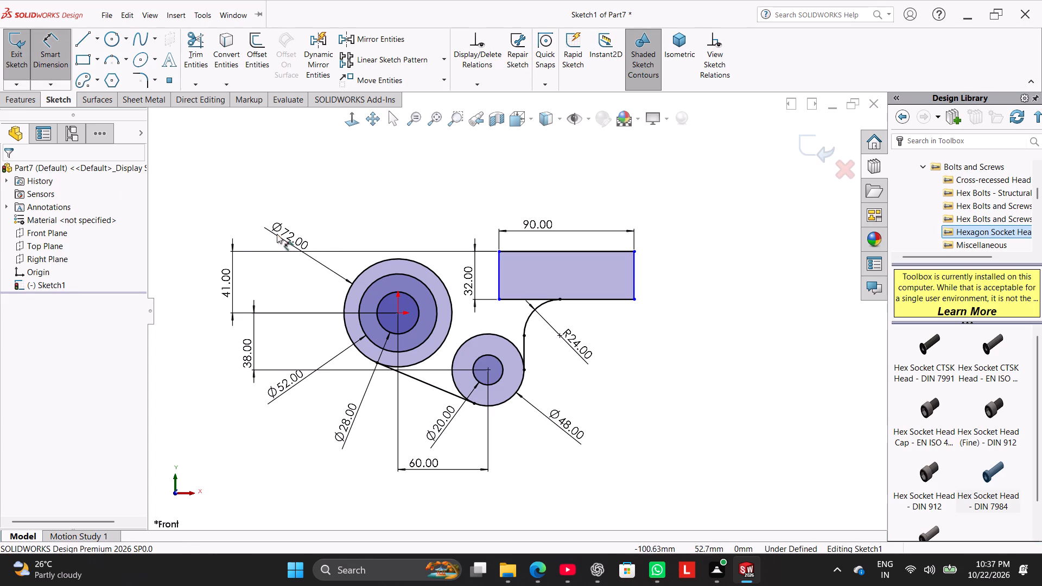
{"action": "left_click", "coordinate": [634, 266]}
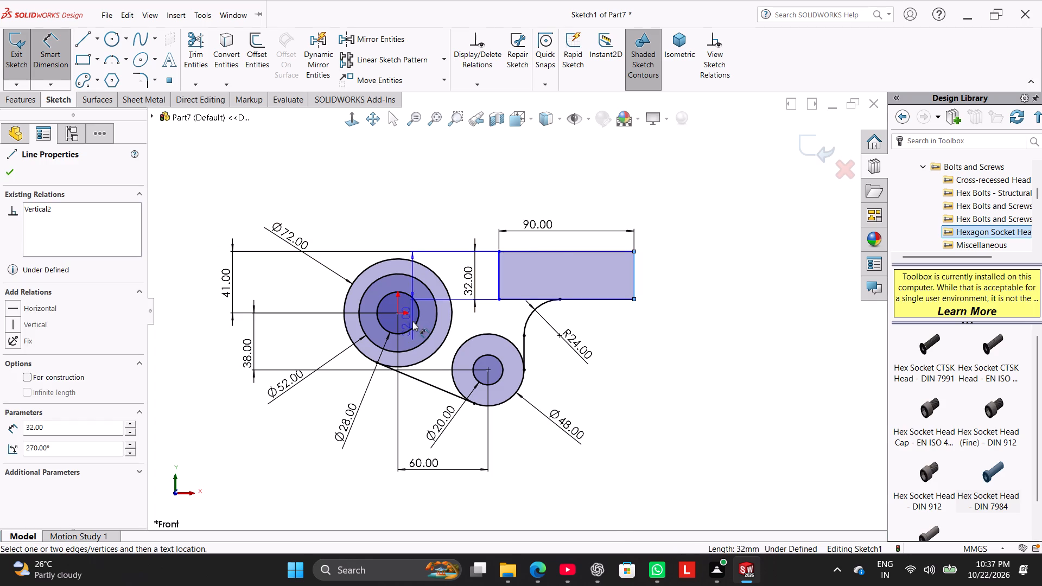
{"action": "left_click", "coordinate": [396, 315]}
{"action": "left_click", "coordinate": [495, 172]}
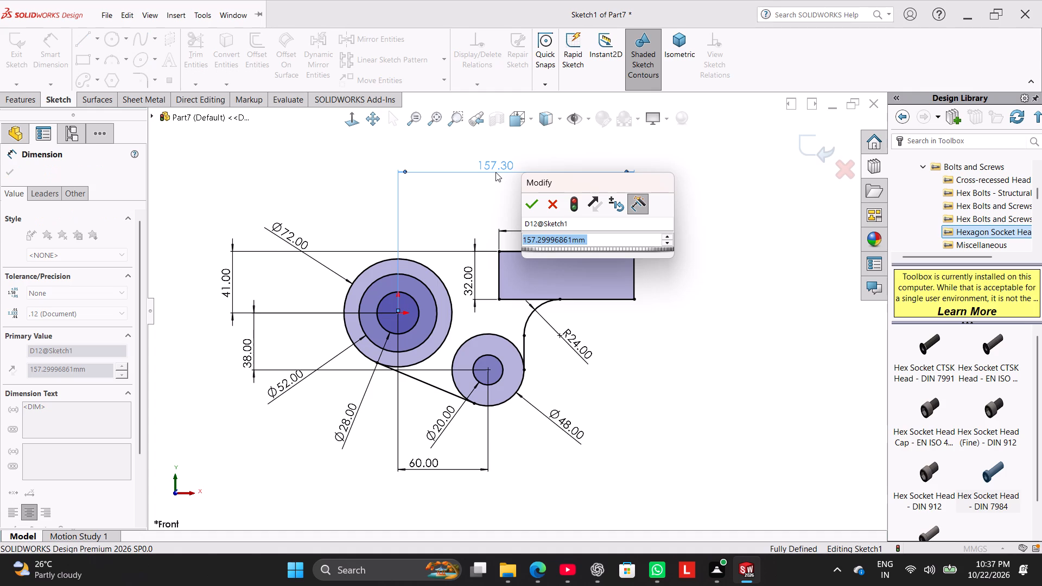
{"action": "type", "text": "135"}
{"action": "key", "text": "Return"}
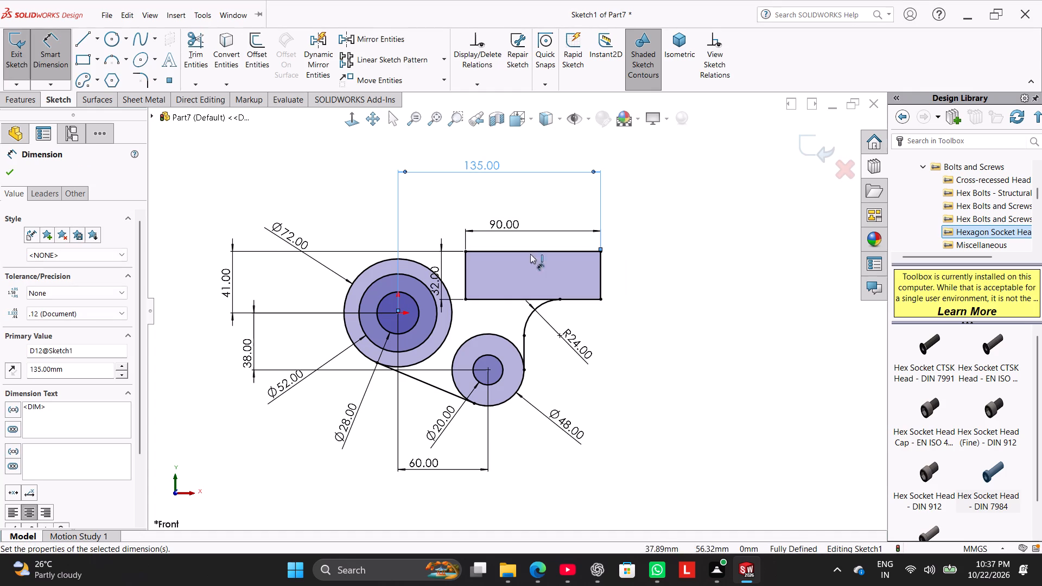
{"action": "right_click", "coordinate": [725, 202]}
{"action": "left_click", "coordinate": [753, 239]}
{"action": "left_click", "coordinate": [689, 255]}
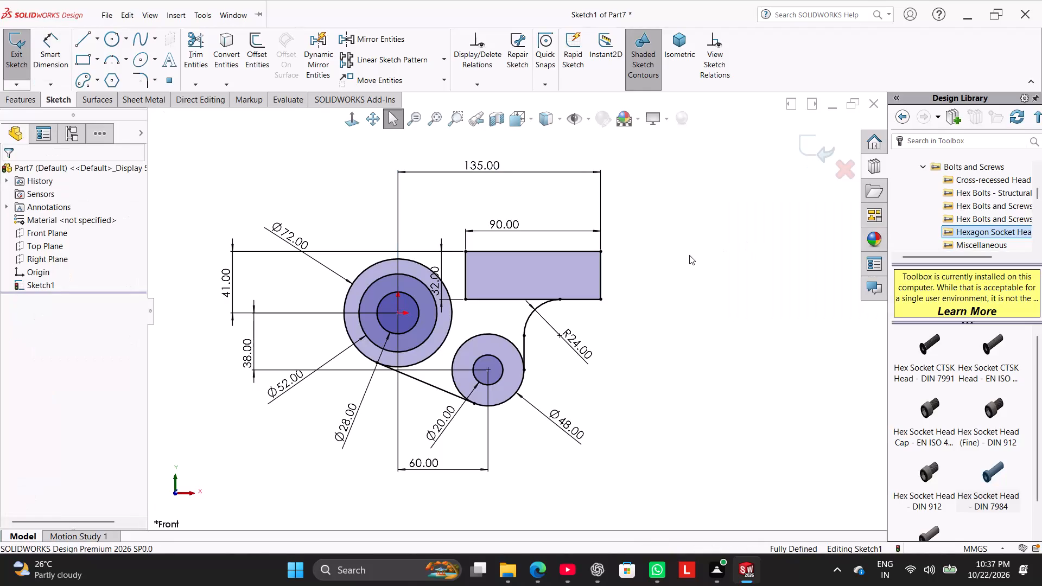
Sketch a line tangent to the top of the 72 mm circle, ending at the rectangle's upper-left corner.
{"action": "scroll", "coordinate": [417, 336], "scroll_direction": "up", "scroll_amount": 1}
{"action": "scroll", "coordinate": [430, 329], "scroll_direction": "down", "scroll_amount": 2}
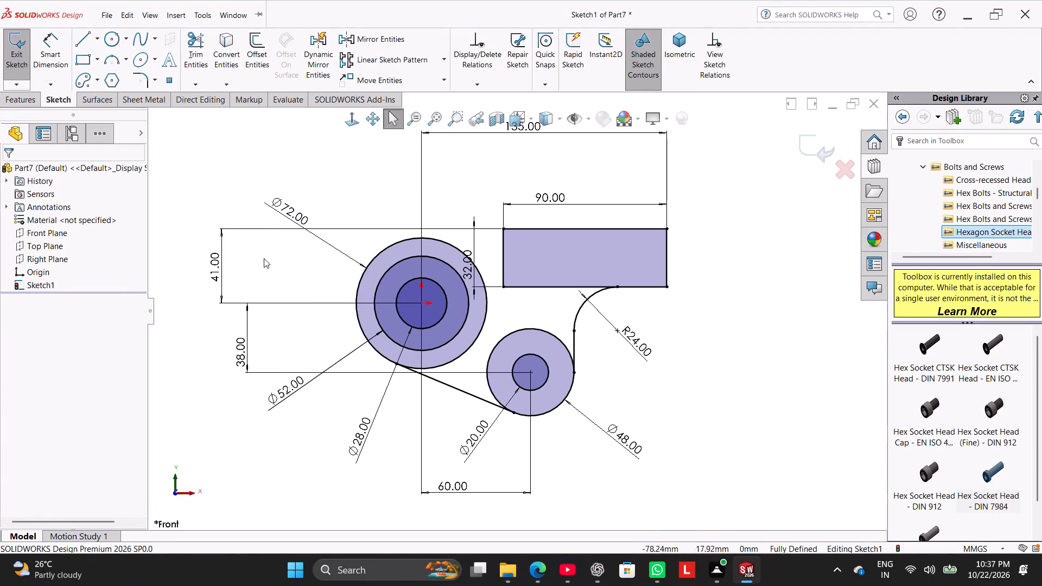
{"action": "left_click_drag", "start_coordinate": [206, 47], "coordinate": [212, 60]}
{"action": "scroll", "coordinate": [365, 381], "scroll_direction": "down", "scroll_amount": 4}
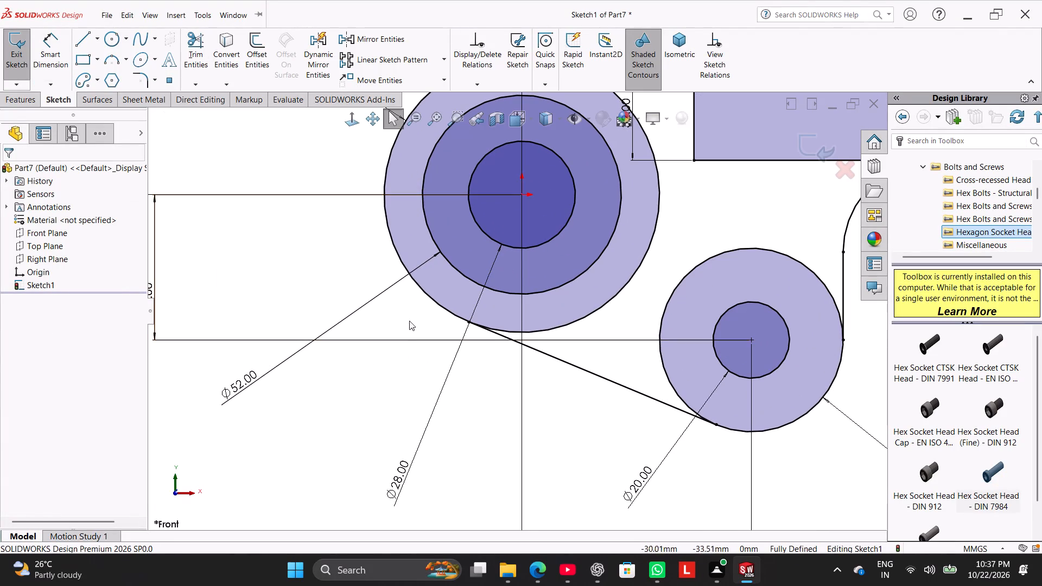
{"action": "scroll", "coordinate": [436, 313], "scroll_direction": "up", "scroll_amount": 3}
{"action": "left_click", "coordinate": [80, 31]}
{"action": "scroll", "coordinate": [535, 188], "scroll_direction": "up", "scroll_amount": 1}
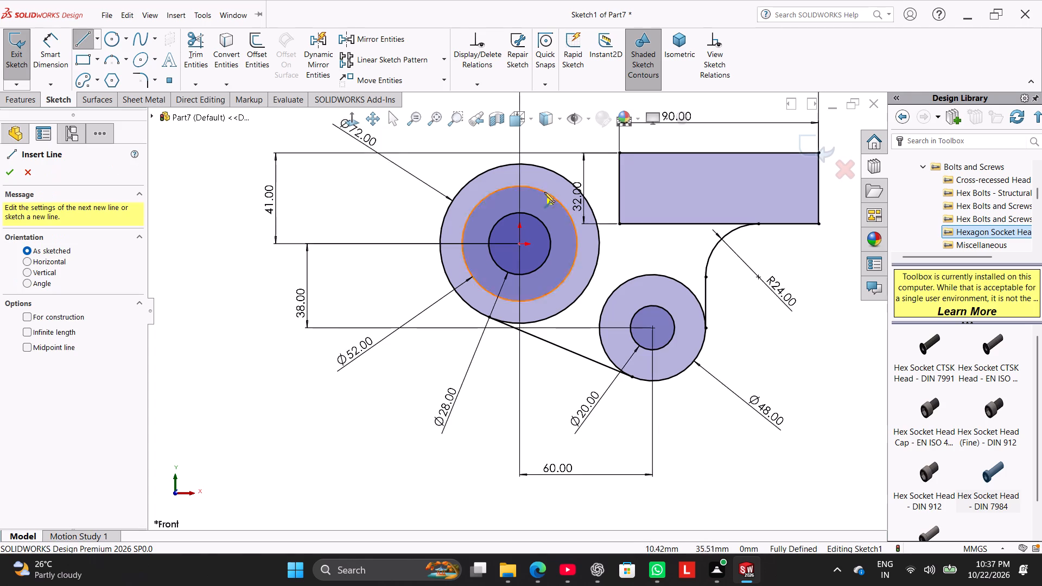
{"action": "scroll", "coordinate": [544, 192], "scroll_direction": "up", "scroll_amount": 2}
{"action": "scroll", "coordinate": [552, 198], "scroll_direction": "down", "scroll_amount": 4}
{"action": "scroll", "coordinate": [551, 258], "scroll_direction": "down", "scroll_amount": 2}
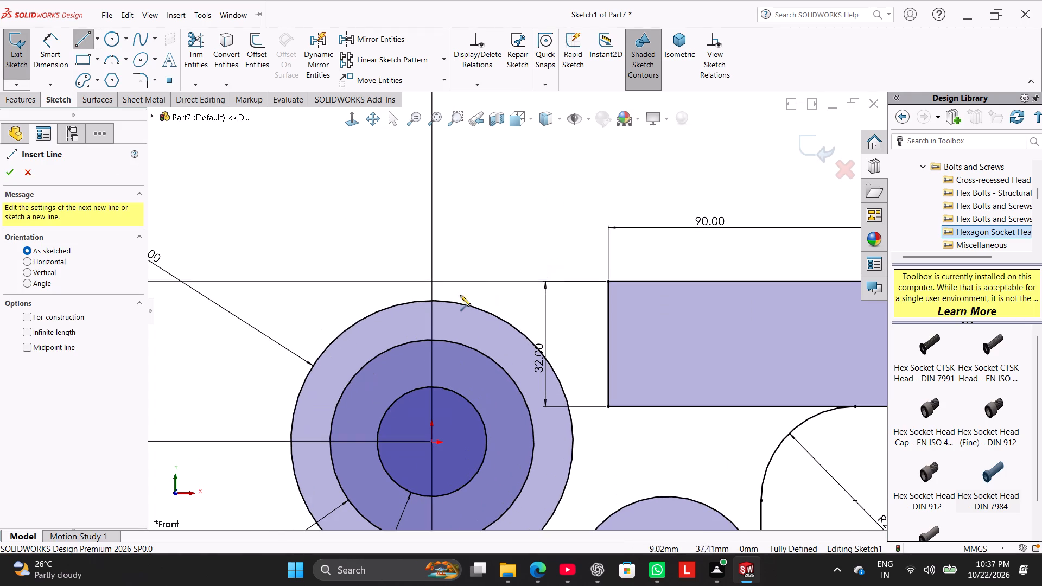
{"action": "left_click", "coordinate": [361, 319]}
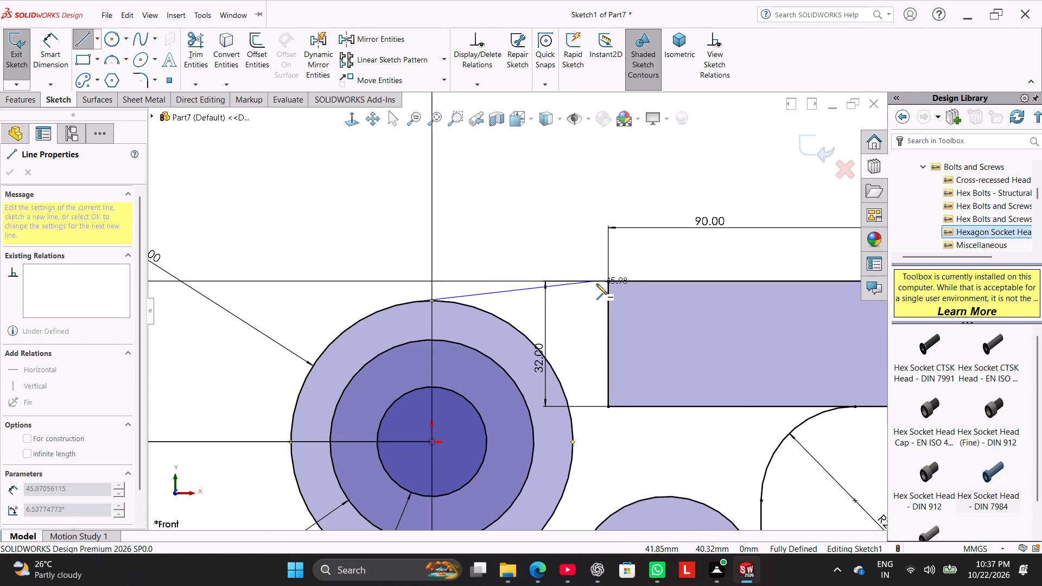
{"action": "left_click", "coordinate": [607, 284]}
{"action": "right_click", "coordinate": [530, 230]}
{"action": "left_click", "coordinate": [568, 241]}
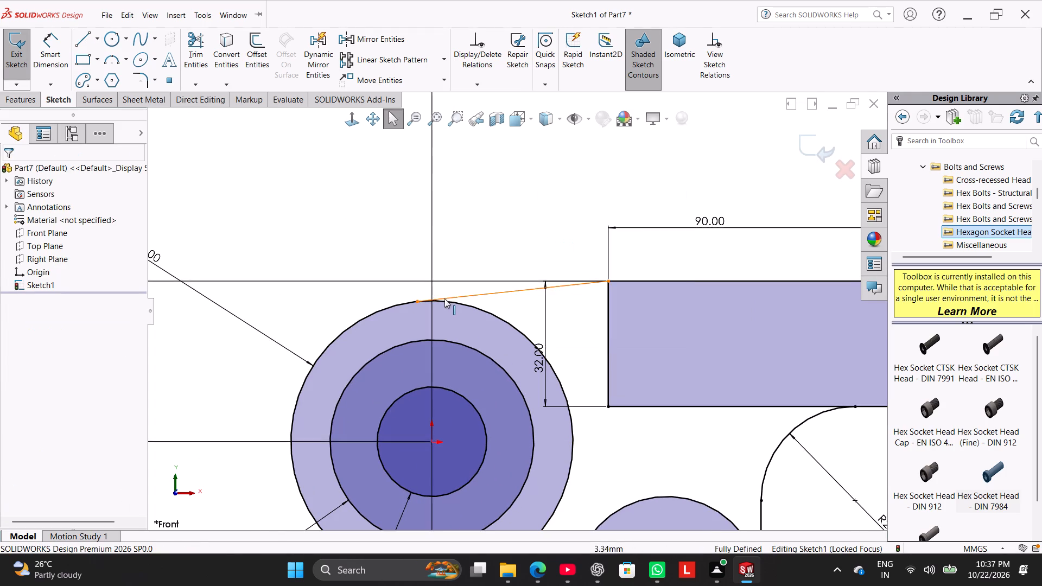
Show the sketch relations to check the new tangent line, and hide them again.
{"action": "scroll", "coordinate": [449, 292], "scroll_direction": "down", "scroll_amount": 4}
{"action": "scroll", "coordinate": [585, 323], "scroll_direction": "up", "scroll_amount": 8}
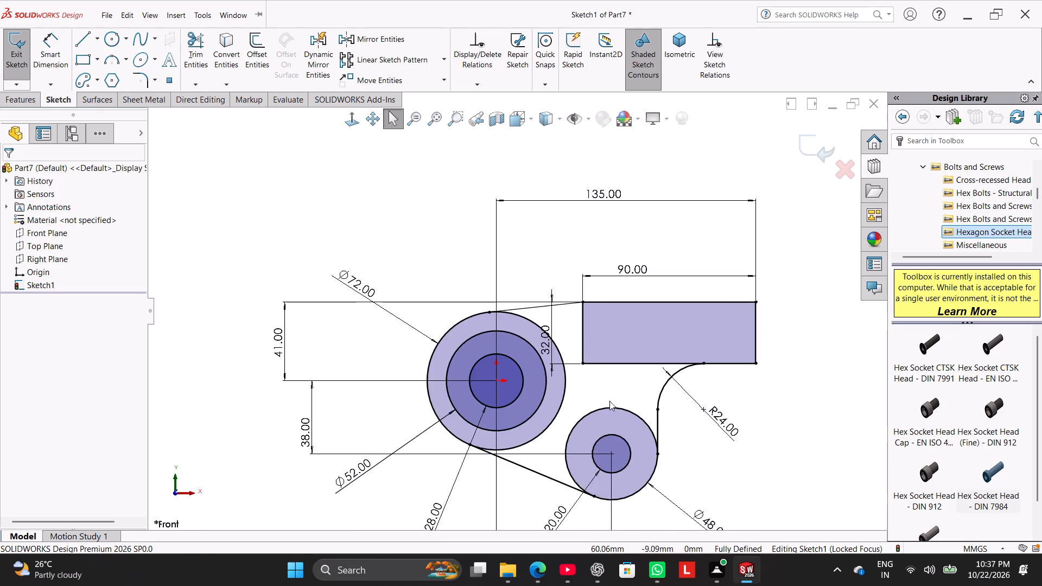
{"action": "scroll", "coordinate": [608, 401], "scroll_direction": "up", "scroll_amount": 2}
{"action": "scroll", "coordinate": [608, 400], "scroll_direction": "down", "scroll_amount": 2}
{"action": "left_click", "coordinate": [732, 56]}
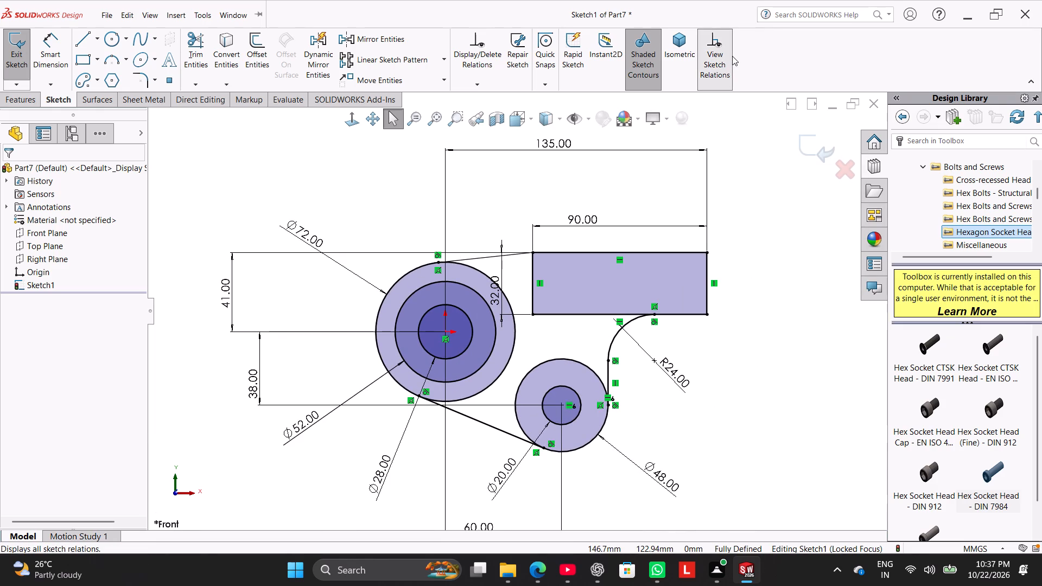
{"action": "left_click", "coordinate": [732, 56]}
Trim away the outer left part of the 72 mm circle between its two tangent lines.
{"action": "left_click_drag", "start_coordinate": [200, 46], "coordinate": [211, 57]}
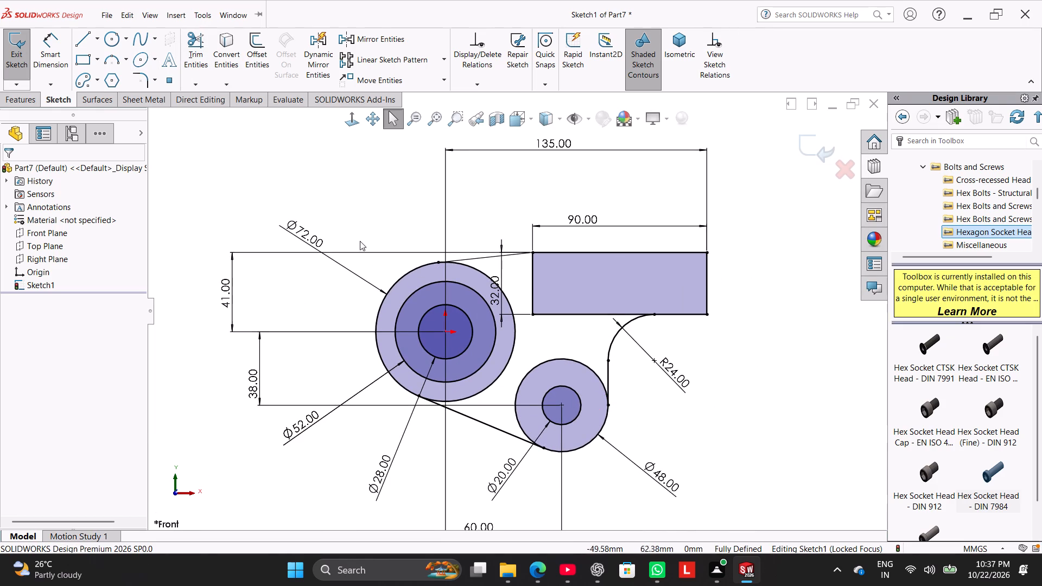
{"action": "scroll", "coordinate": [427, 382], "scroll_direction": "down", "scroll_amount": 3}
{"action": "left_click_drag", "start_coordinate": [360, 403], "coordinate": [386, 379]}
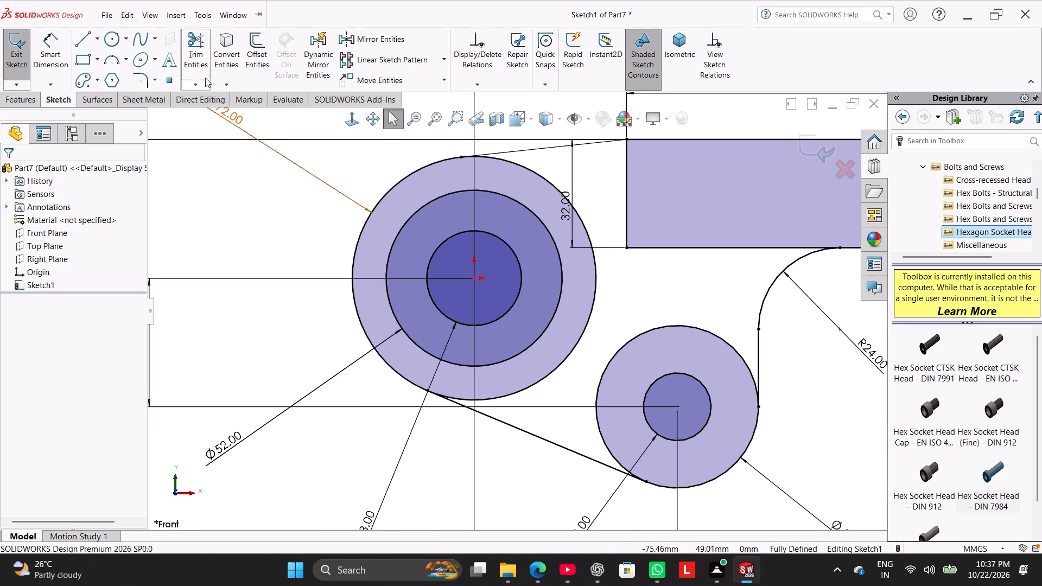
{"action": "left_click", "coordinate": [198, 57]}
{"action": "left_click_drag", "start_coordinate": [371, 387], "coordinate": [416, 366]}
{"action": "scroll", "coordinate": [391, 379], "scroll_direction": "up", "scroll_amount": 5}
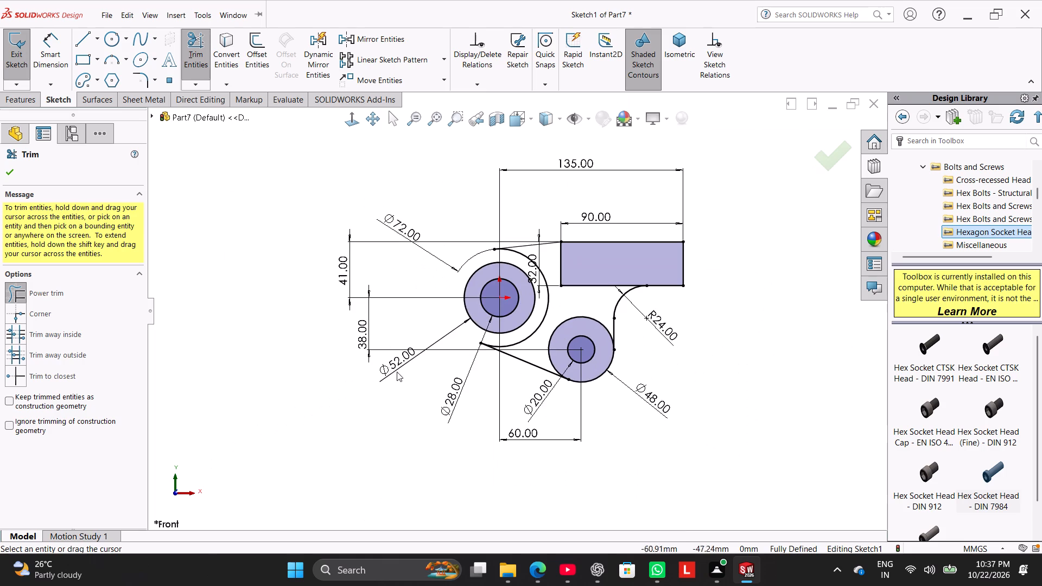
{"action": "left_click", "coordinate": [15, 171]}
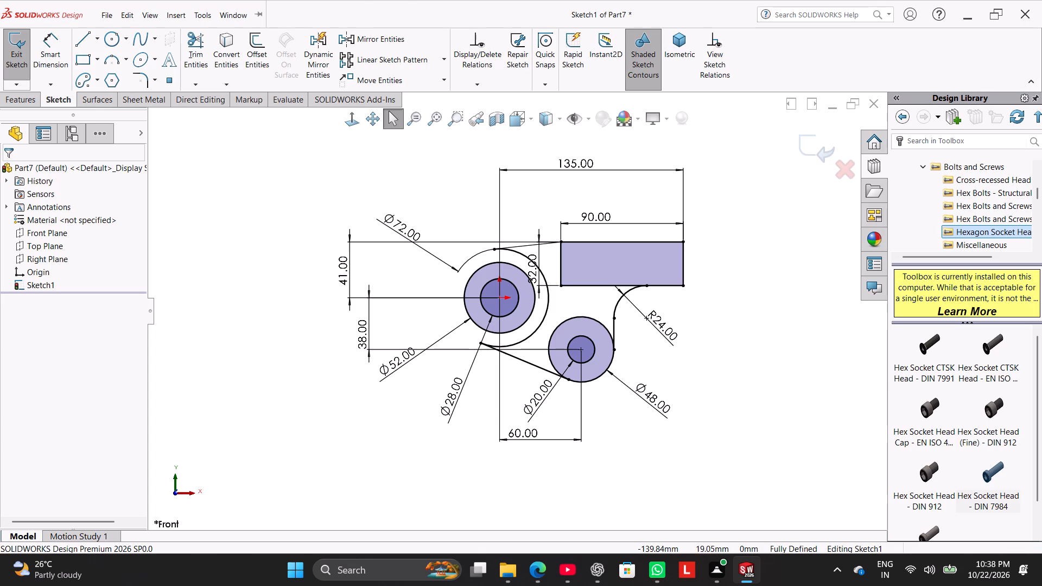
Extrude the ring between the 28 mm and 52 mm circles as a 74 mm blind boss.
{"action": "left_click", "coordinate": [21, 100]}
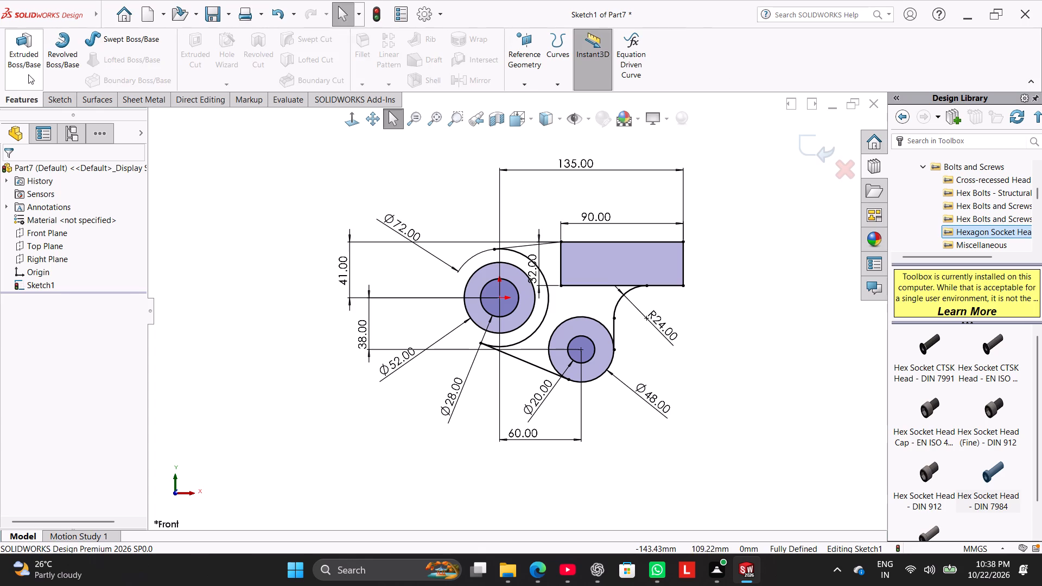
{"action": "left_click", "coordinate": [27, 66]}
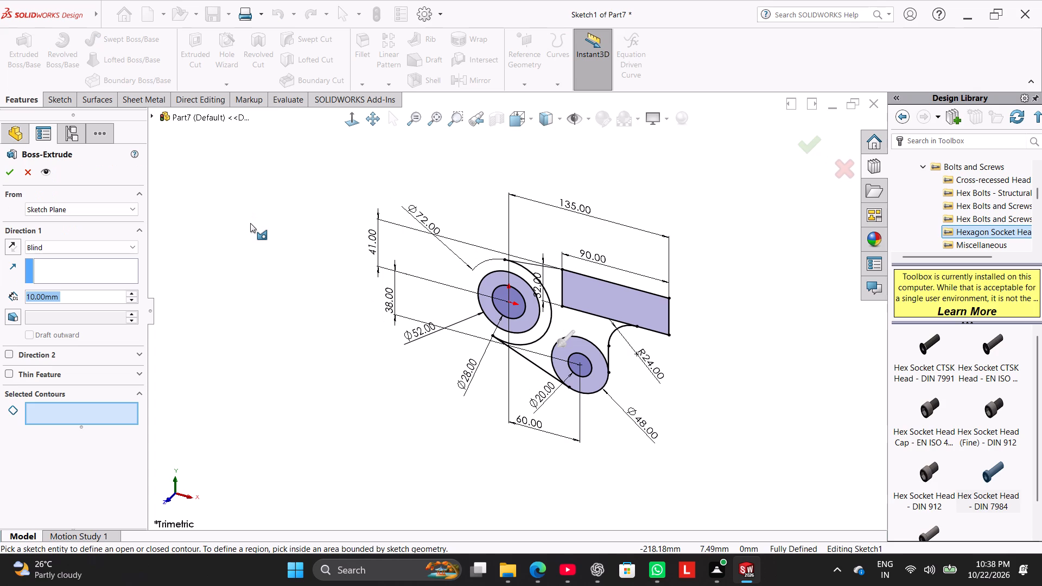
{"action": "left_click", "coordinate": [493, 282]}
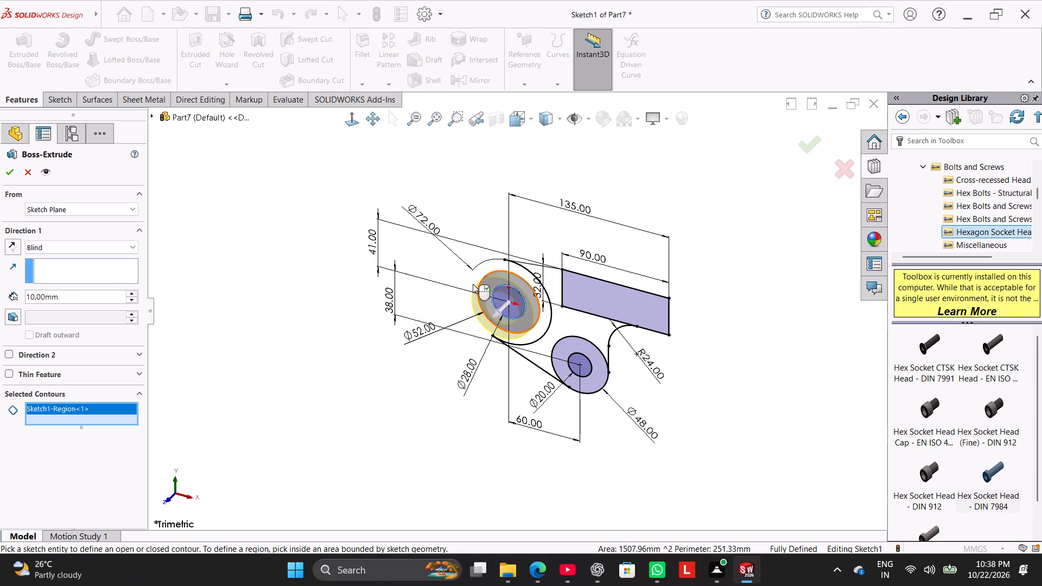
{"action": "double_click", "coordinate": [98, 293]}
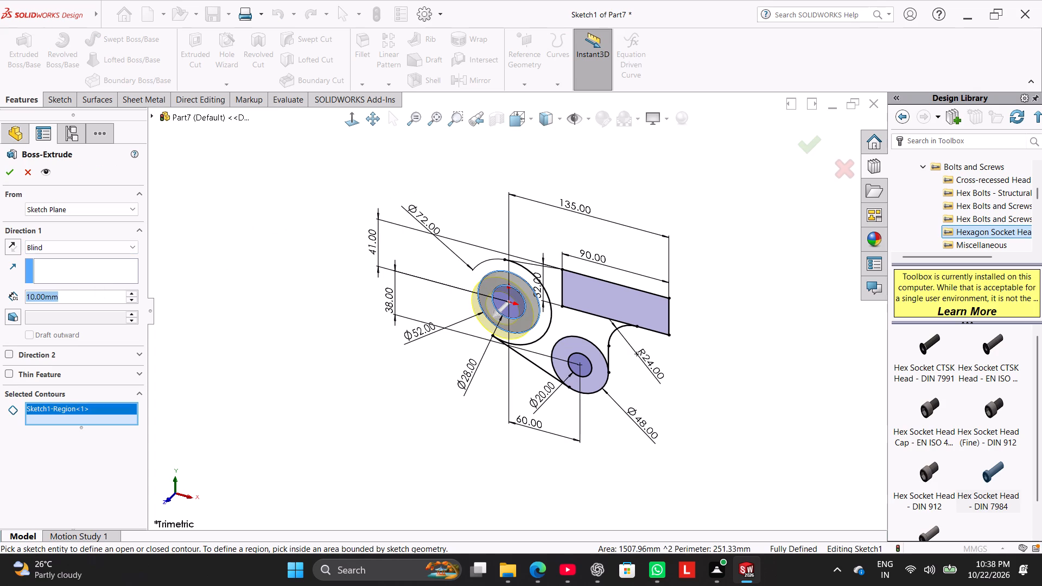
{"action": "type", "text": "74"}
{"action": "key", "text": "Return"}
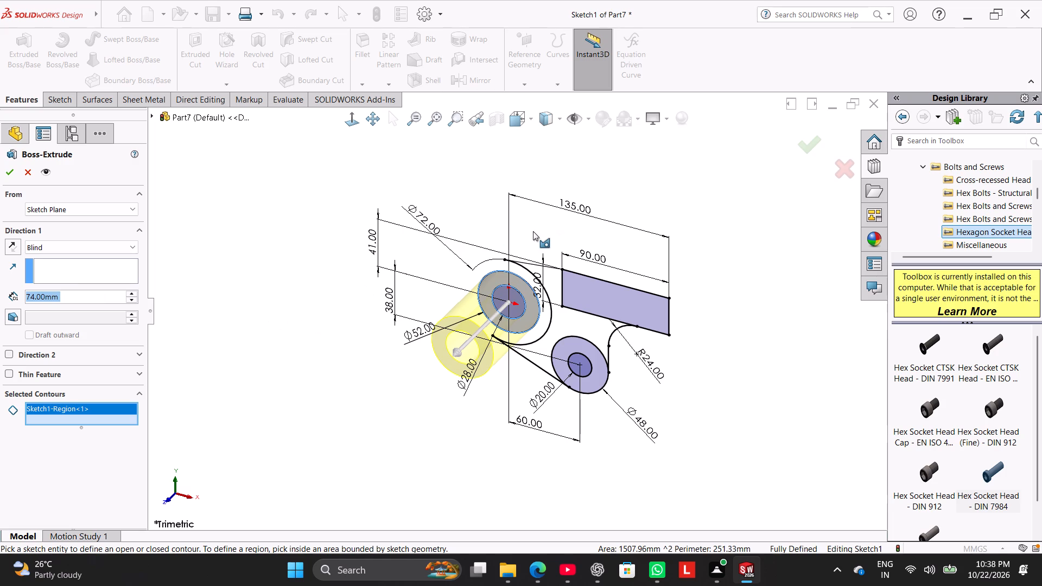
{"action": "left_click", "coordinate": [12, 172]}
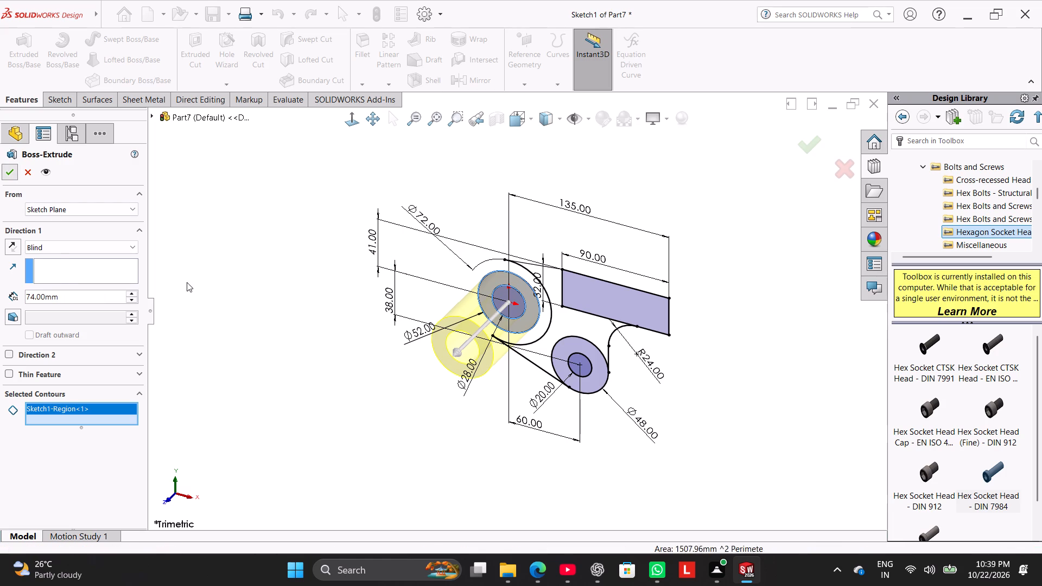
{"action": "left_click", "coordinate": [269, 302]}
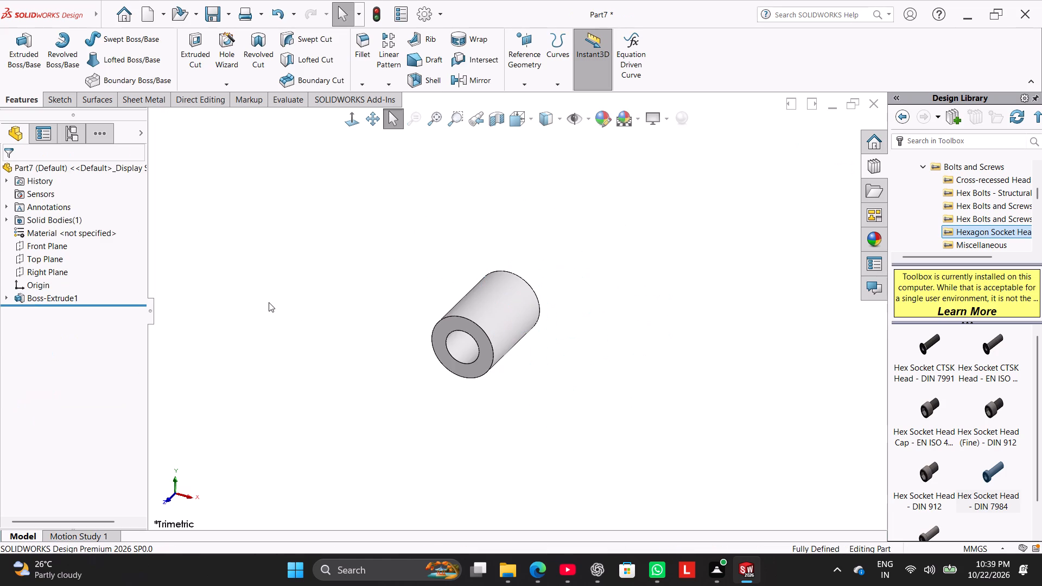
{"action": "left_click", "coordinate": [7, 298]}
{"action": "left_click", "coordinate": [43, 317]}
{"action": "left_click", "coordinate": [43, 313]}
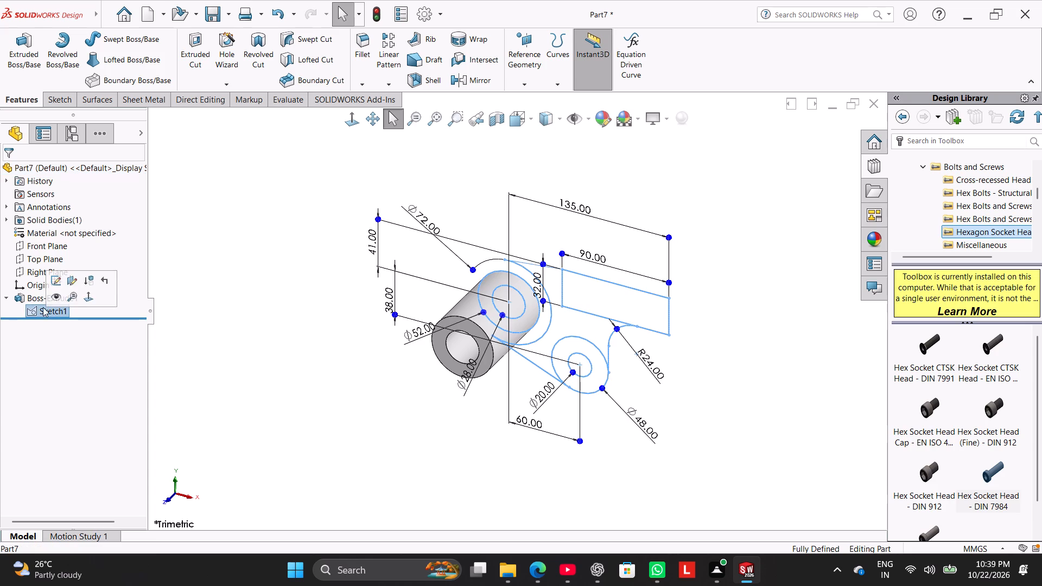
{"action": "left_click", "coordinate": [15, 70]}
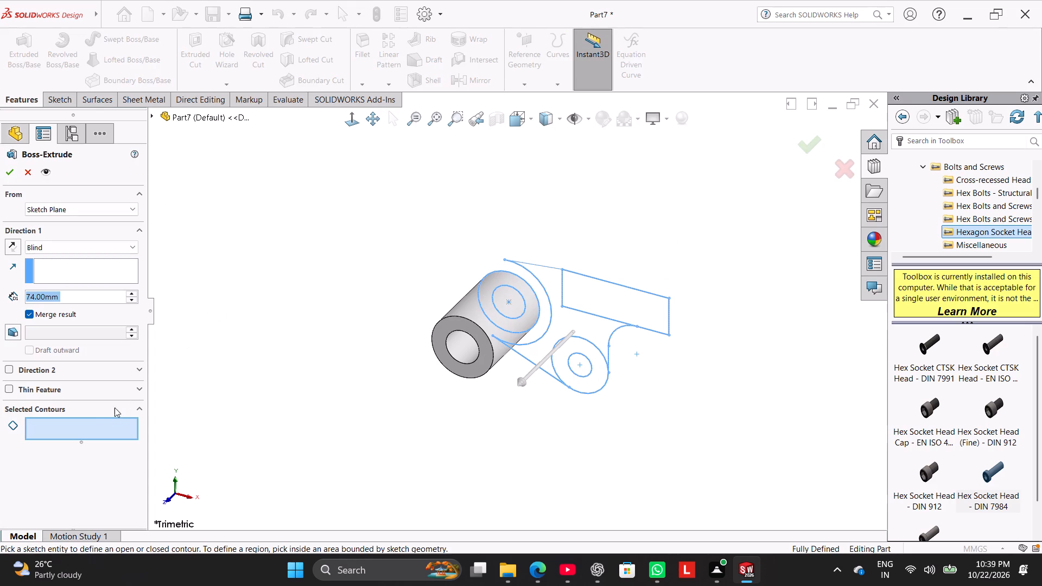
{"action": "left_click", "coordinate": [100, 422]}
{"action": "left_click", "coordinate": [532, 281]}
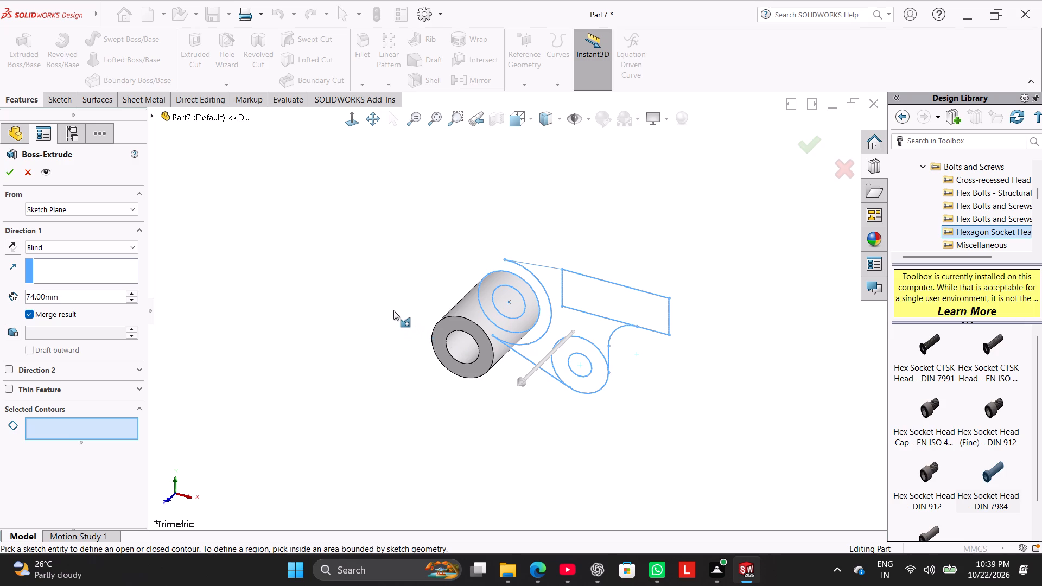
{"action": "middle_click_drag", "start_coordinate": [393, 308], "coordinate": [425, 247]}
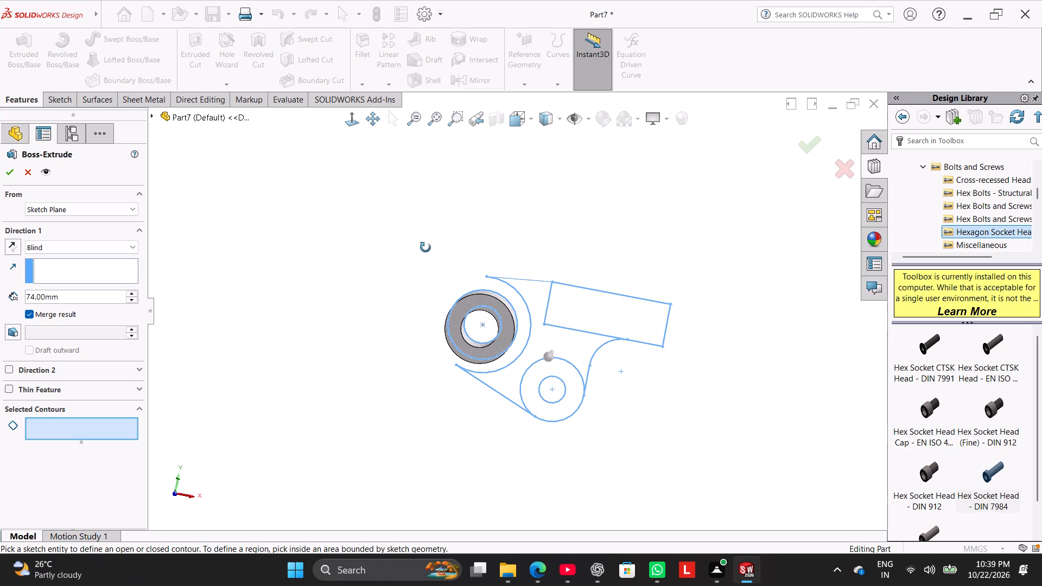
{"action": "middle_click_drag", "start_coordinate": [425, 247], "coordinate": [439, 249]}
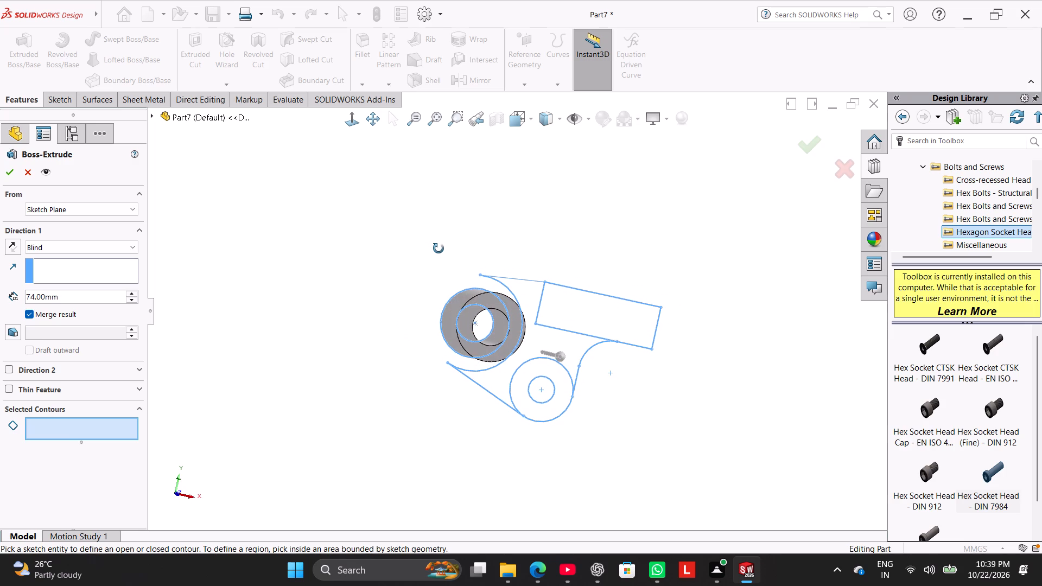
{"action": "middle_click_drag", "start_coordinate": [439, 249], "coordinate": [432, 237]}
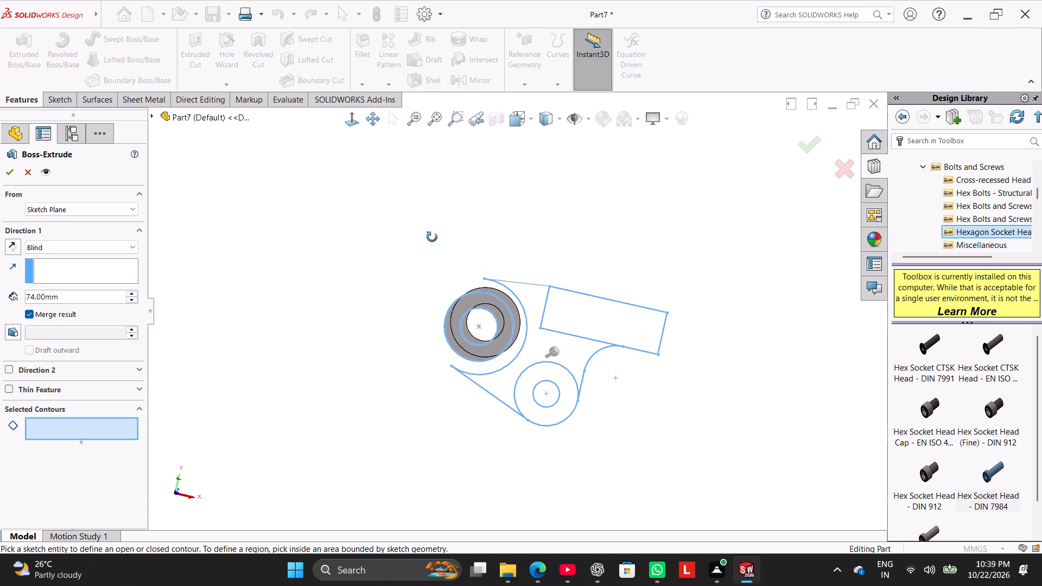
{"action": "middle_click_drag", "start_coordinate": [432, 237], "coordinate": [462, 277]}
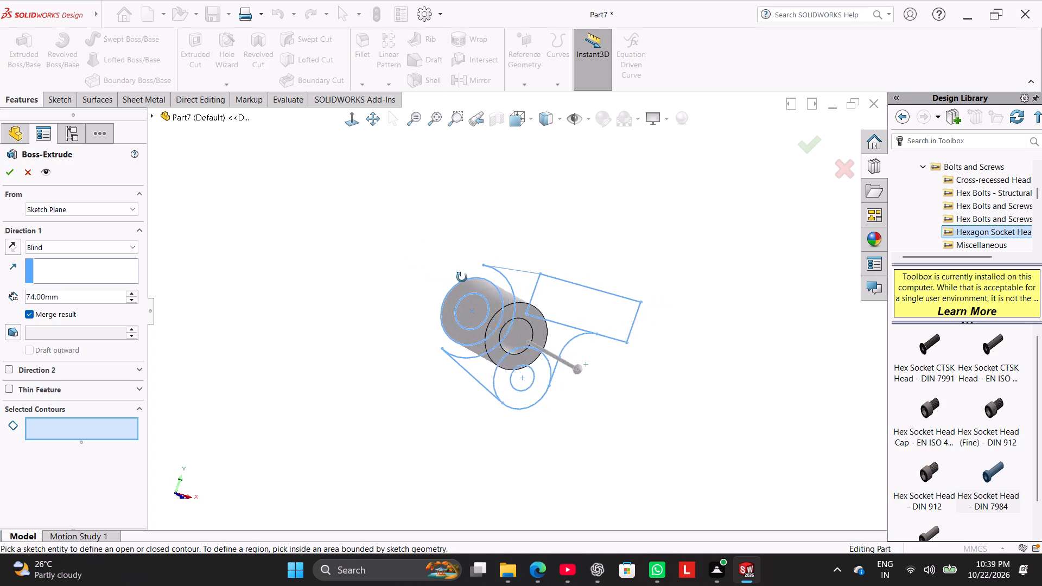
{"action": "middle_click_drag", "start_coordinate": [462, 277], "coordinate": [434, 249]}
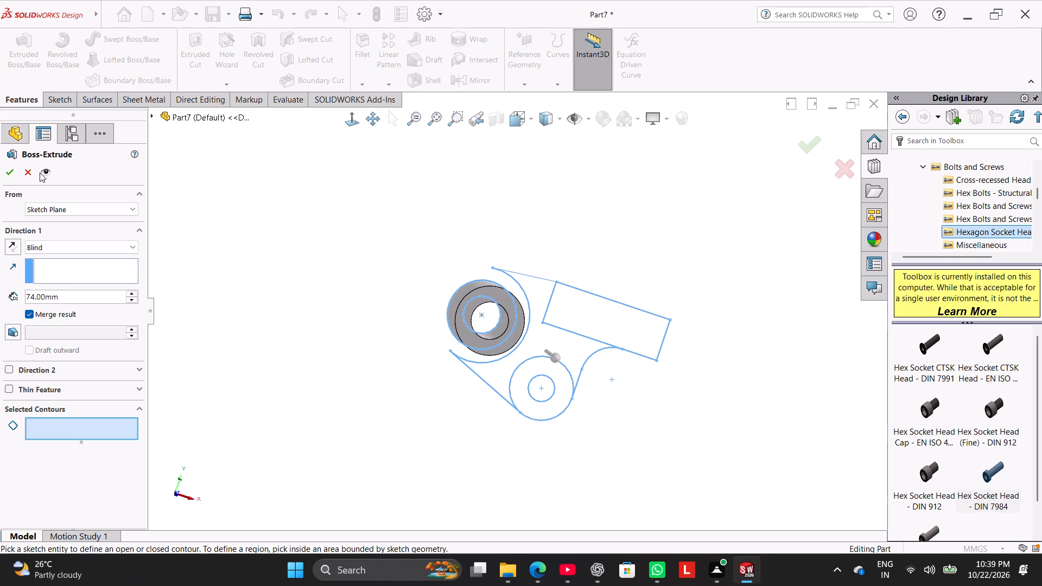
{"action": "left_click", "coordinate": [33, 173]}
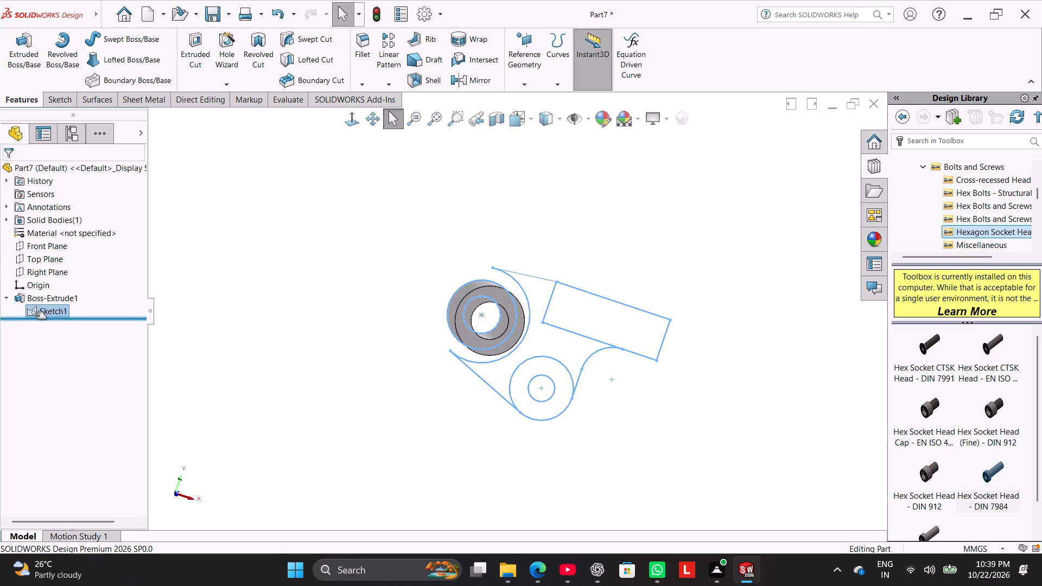
Reopen the boss's sketch for editing and delete the lower and upper lines tangent to the 72 mm arc.
{"action": "right_click", "coordinate": [44, 308]}
{"action": "left_click", "coordinate": [59, 276]}
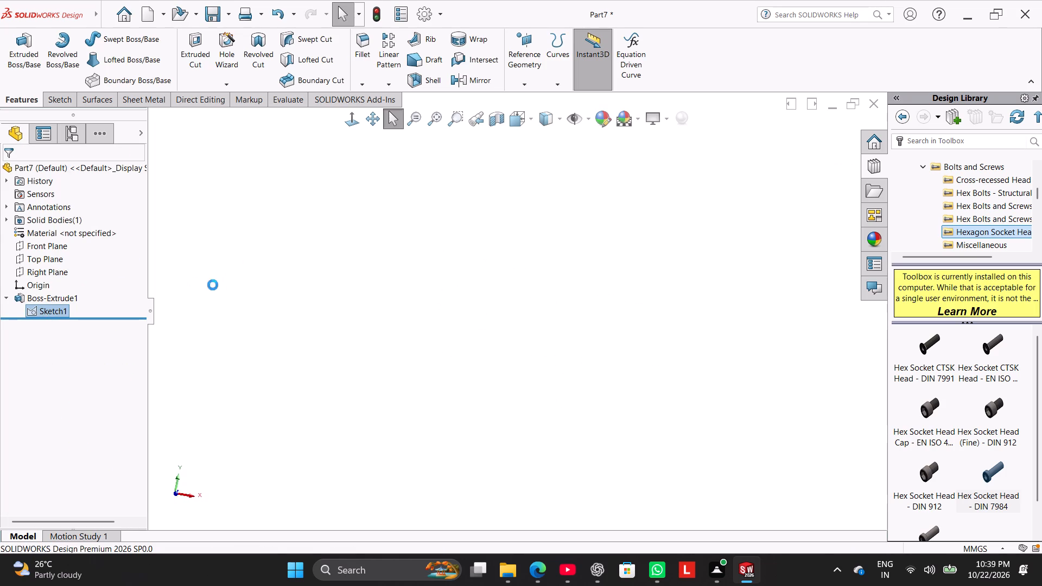
{"action": "scroll", "coordinate": [303, 309], "scroll_direction": "up", "scroll_amount": 3}
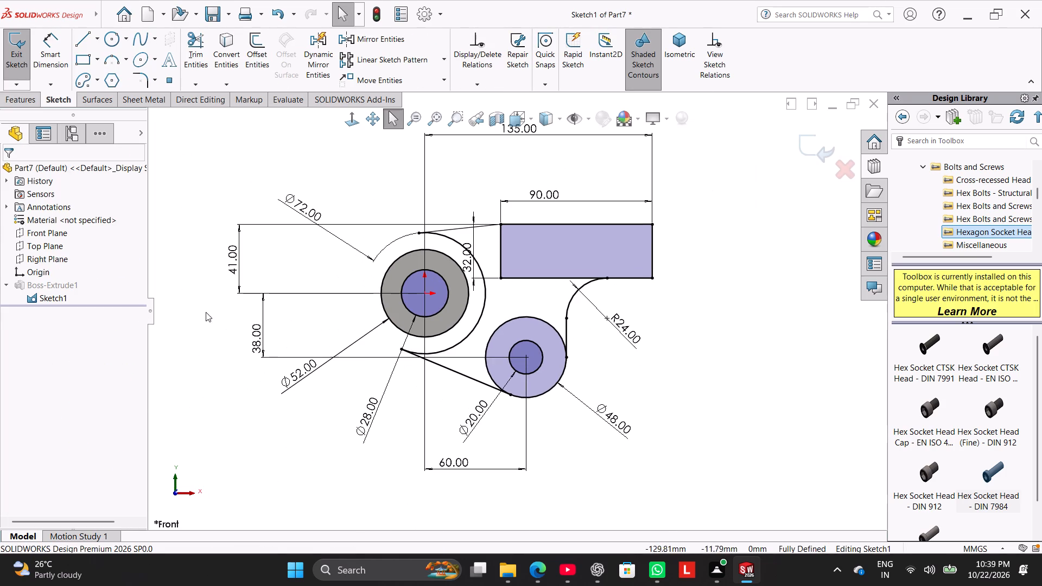
{"action": "left_click", "coordinate": [200, 257]}
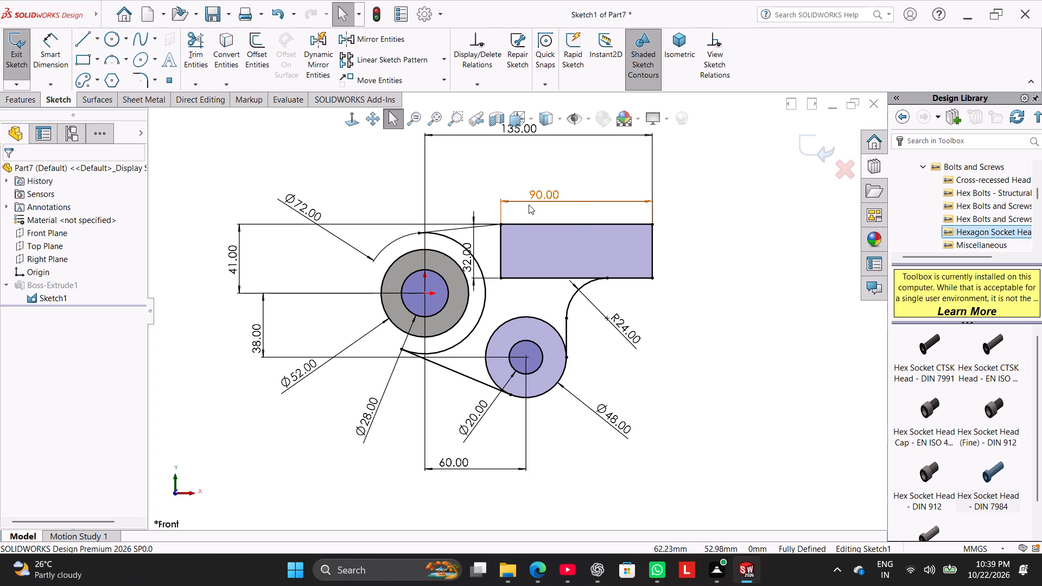
{"action": "scroll", "coordinate": [446, 319], "scroll_direction": "down", "scroll_amount": 2}
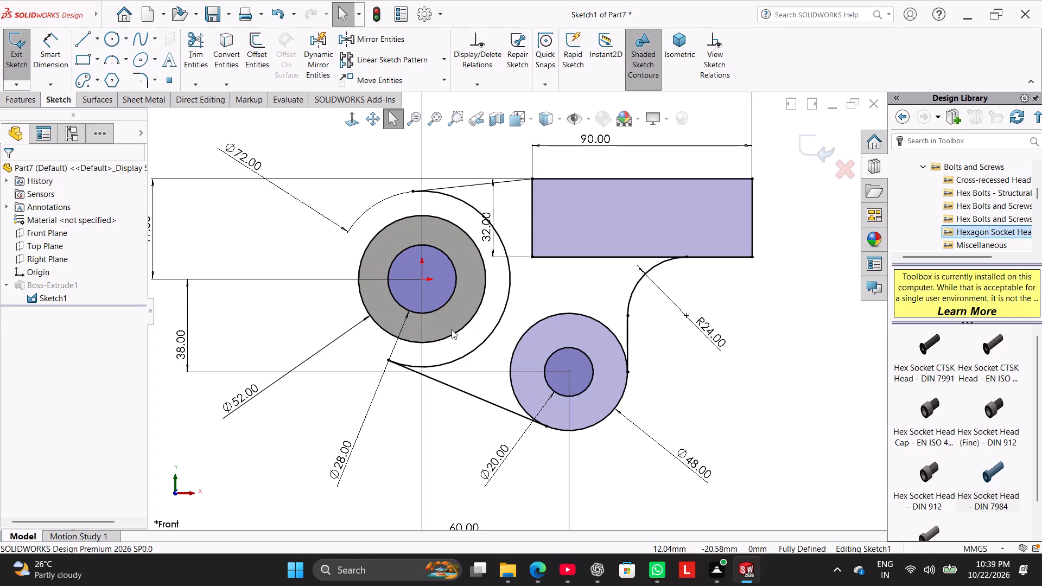
{"action": "scroll", "coordinate": [448, 369], "scroll_direction": "down", "scroll_amount": 1}
{"action": "right_click", "coordinate": [455, 386]}
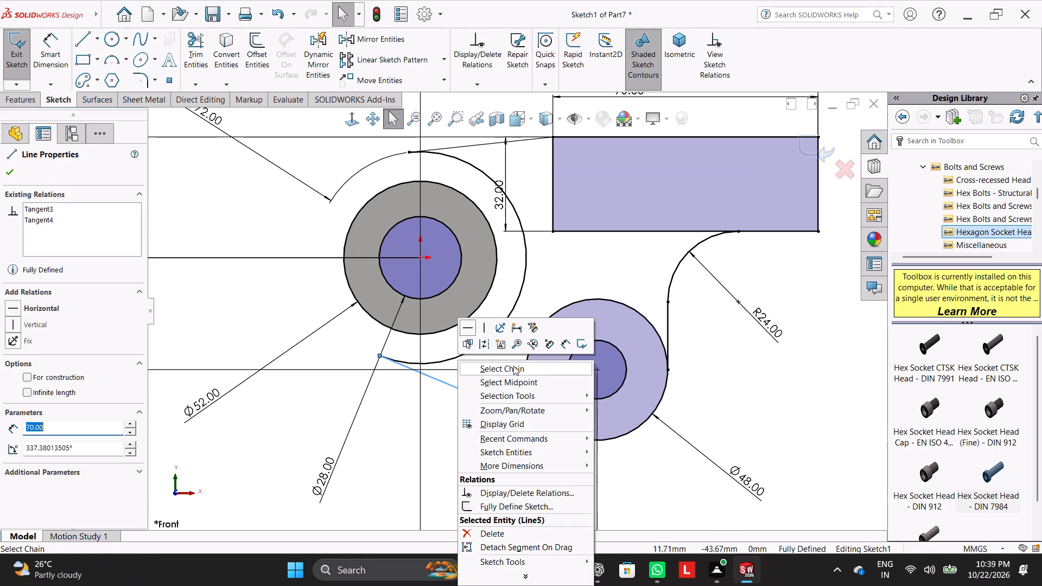
{"action": "left_click", "coordinate": [506, 536]}
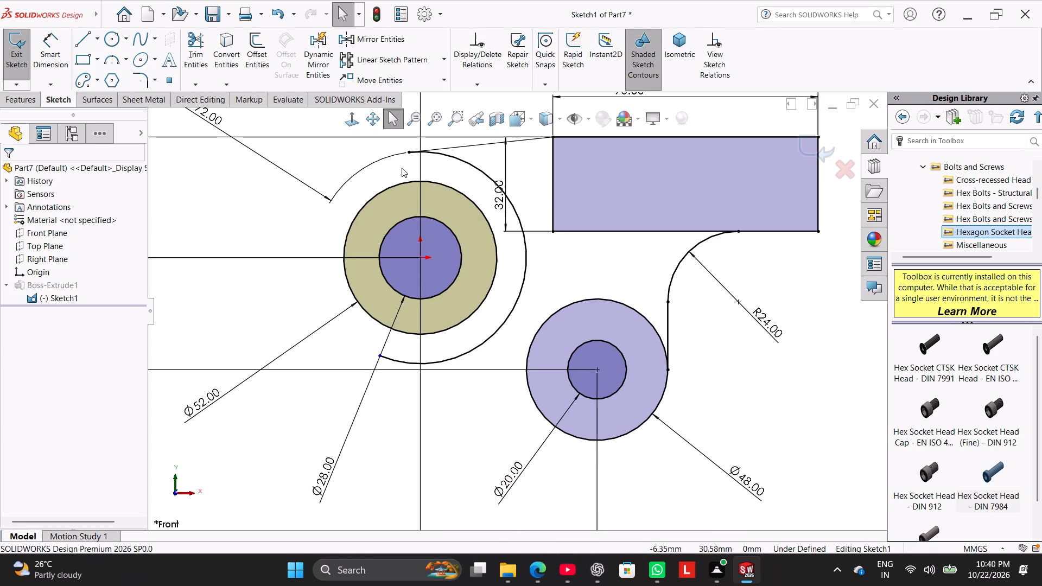
{"action": "scroll", "coordinate": [458, 177], "scroll_direction": "up", "scroll_amount": 2}
{"action": "right_click", "coordinate": [485, 198]}
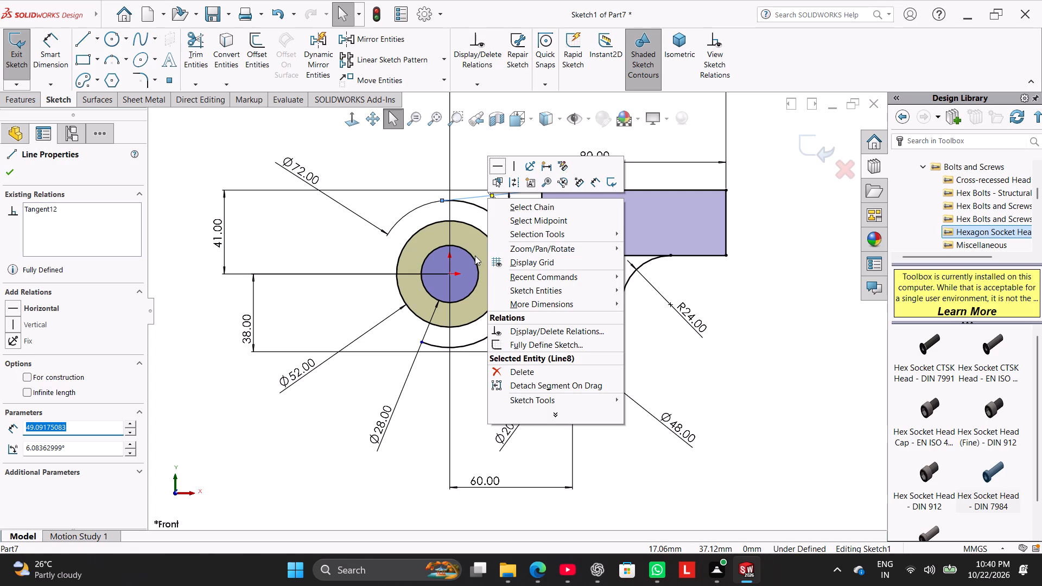
{"action": "left_click", "coordinate": [534, 366]}
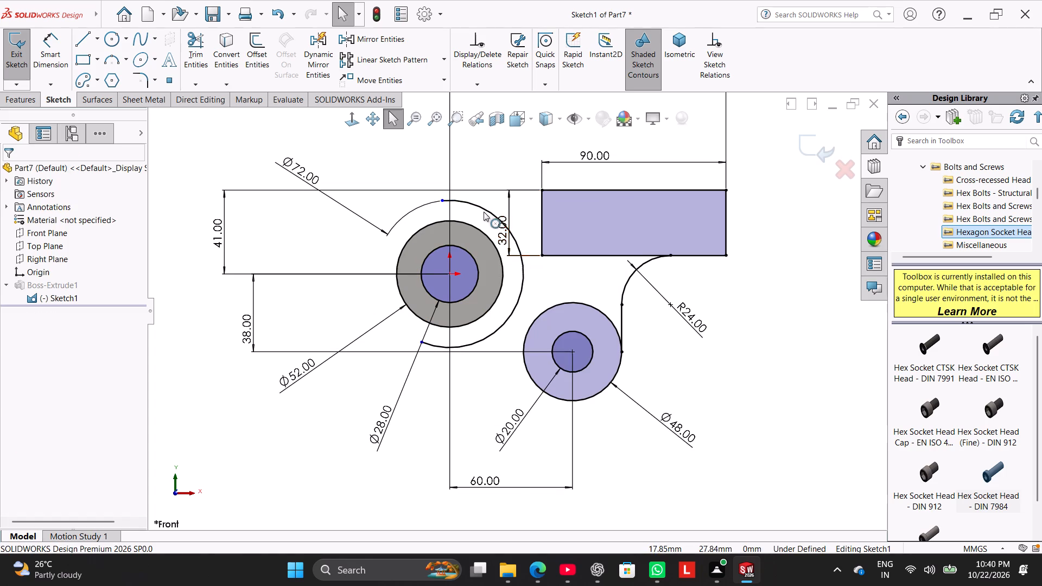
Sketch a line from the top of the 52 mm circle, tangent to it, to the rectangle's upper-left corner.
{"action": "scroll", "coordinate": [480, 203], "scroll_direction": "down", "scroll_amount": 2}
{"action": "left_click", "coordinate": [86, 37]}
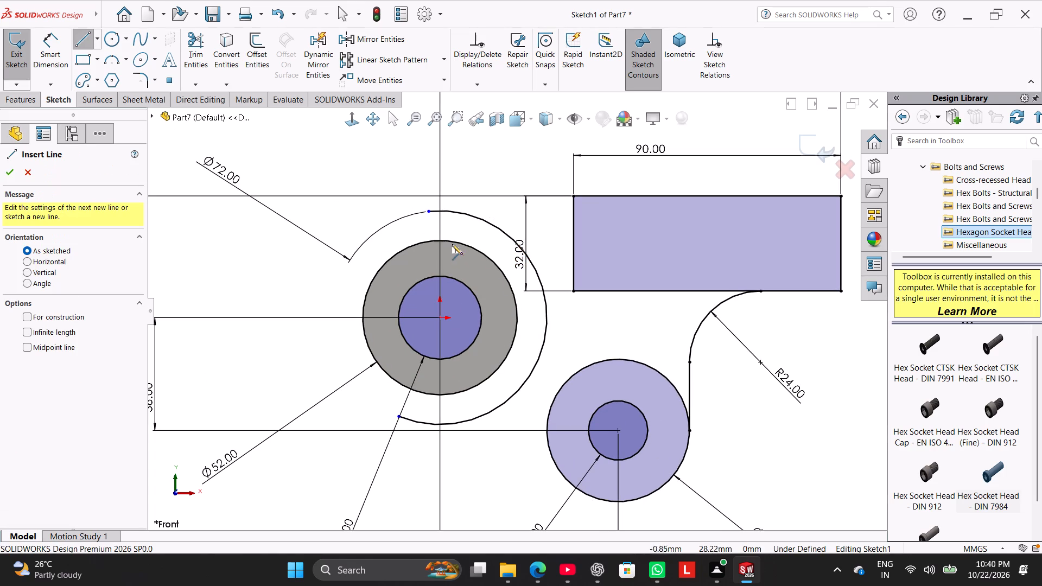
{"action": "left_click", "coordinate": [415, 244]}
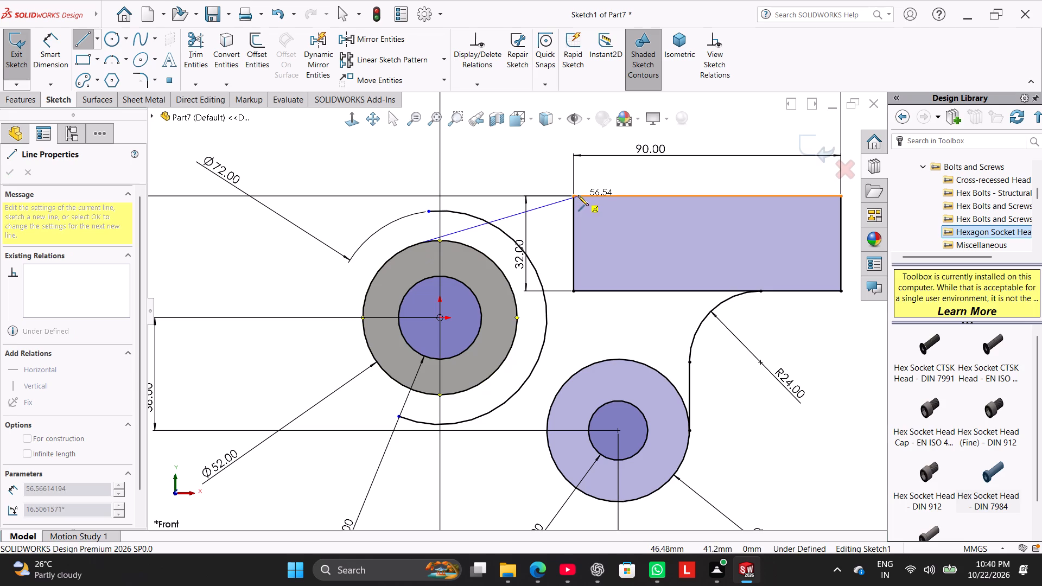
{"action": "left_click", "coordinate": [575, 198]}
{"action": "right_click", "coordinate": [518, 167]}
{"action": "left_click", "coordinate": [529, 172]}
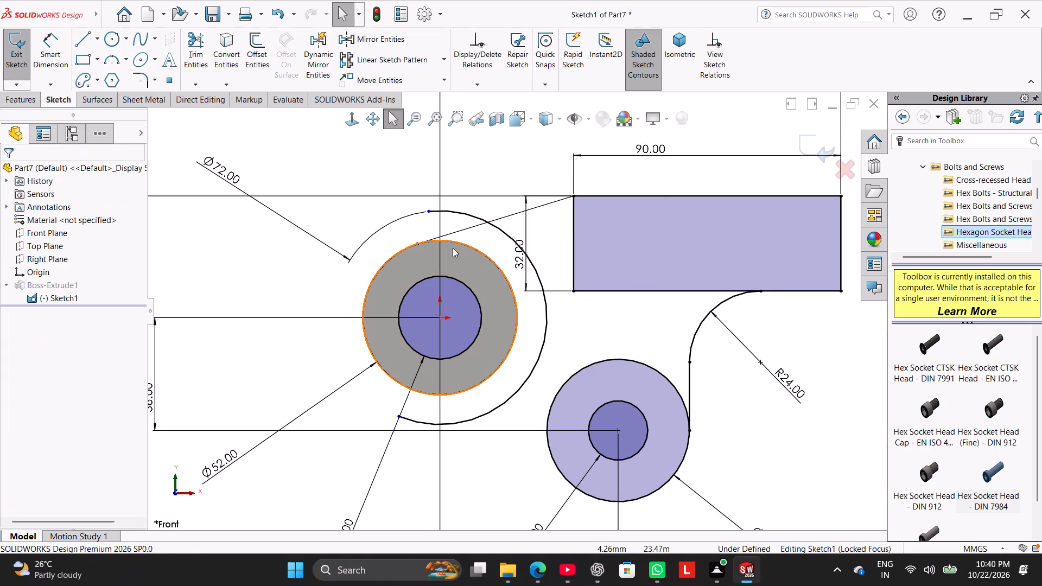
Sketch a line tangent to the undersides of the 52 mm and 48 mm circles.
{"action": "left_click", "coordinate": [87, 38]}
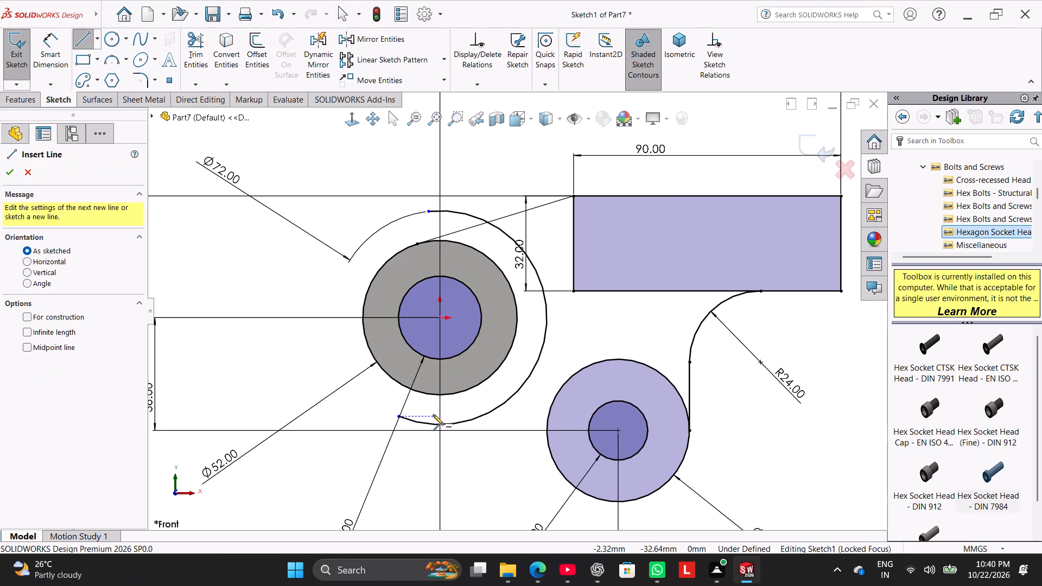
{"action": "left_click", "coordinate": [421, 393]}
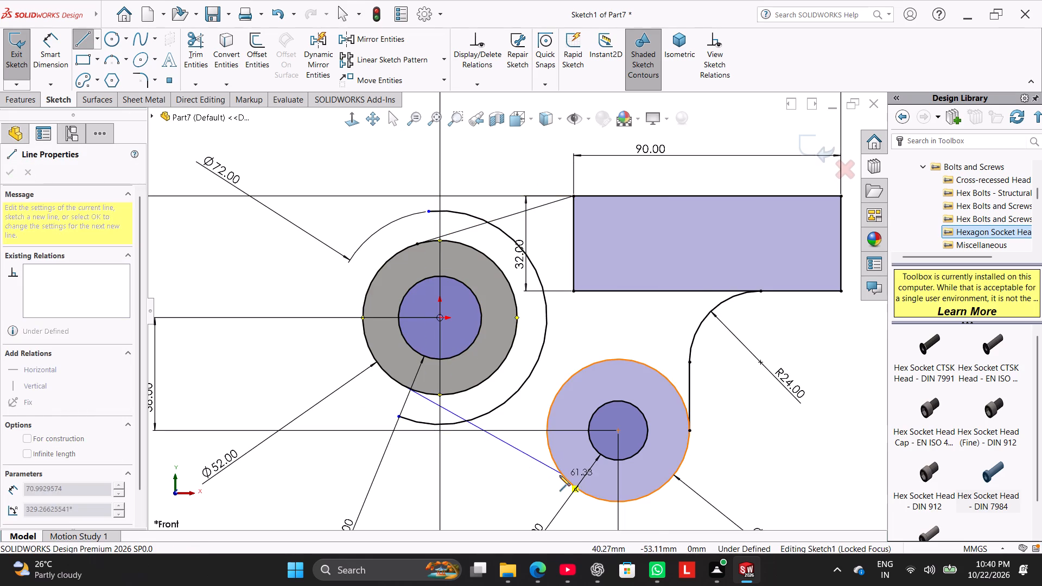
{"action": "left_click", "coordinate": [560, 475]}
{"action": "right_click", "coordinate": [495, 487]}
{"action": "left_click", "coordinate": [512, 491]}
{"action": "left_click", "coordinate": [525, 452]}
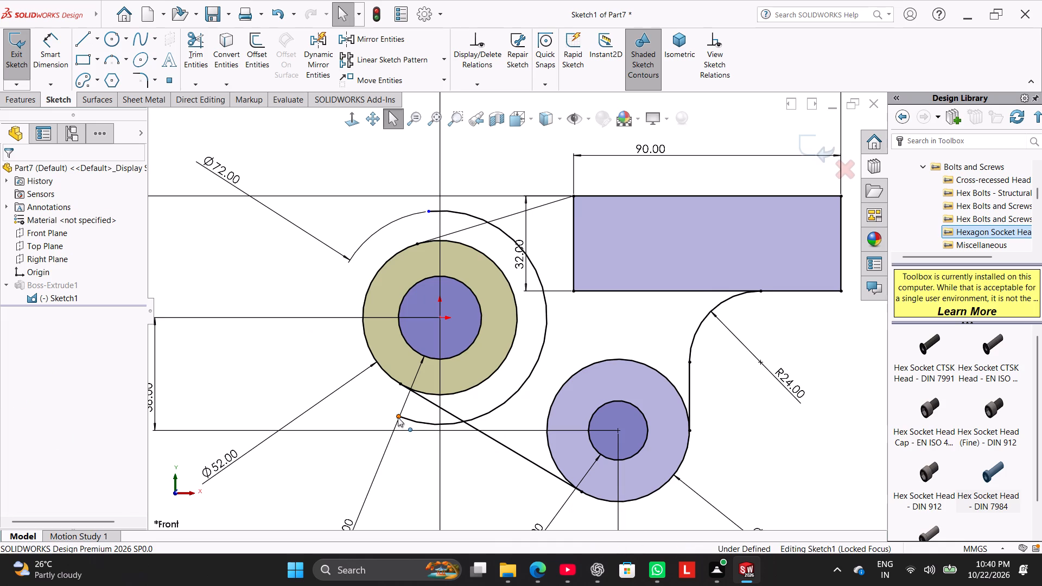
Shorten the 72 mm arc so its ends lie on the lower and upper tangent lines, and exit the sketch.
{"action": "left_click_drag", "start_coordinate": [398, 417], "coordinate": [437, 424]}
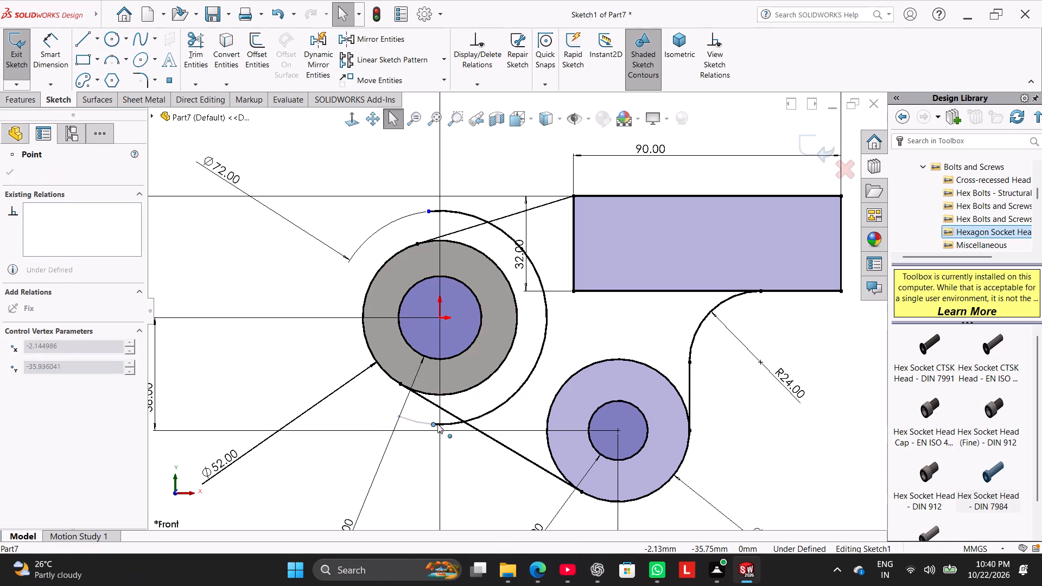
{"action": "left_click_drag", "start_coordinate": [437, 424], "coordinate": [462, 422]}
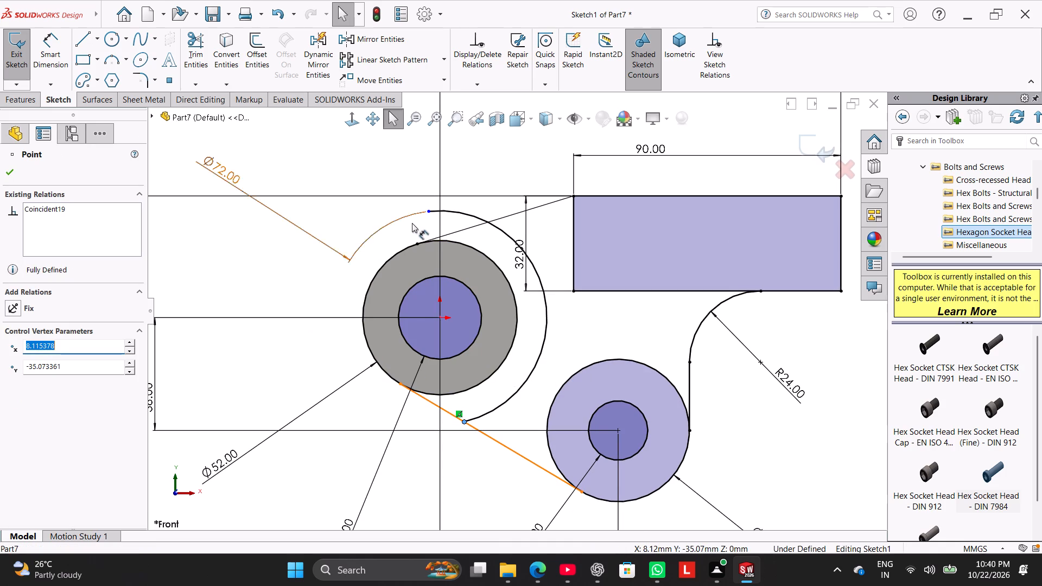
{"action": "left_click_drag", "start_coordinate": [426, 212], "coordinate": [441, 213]}
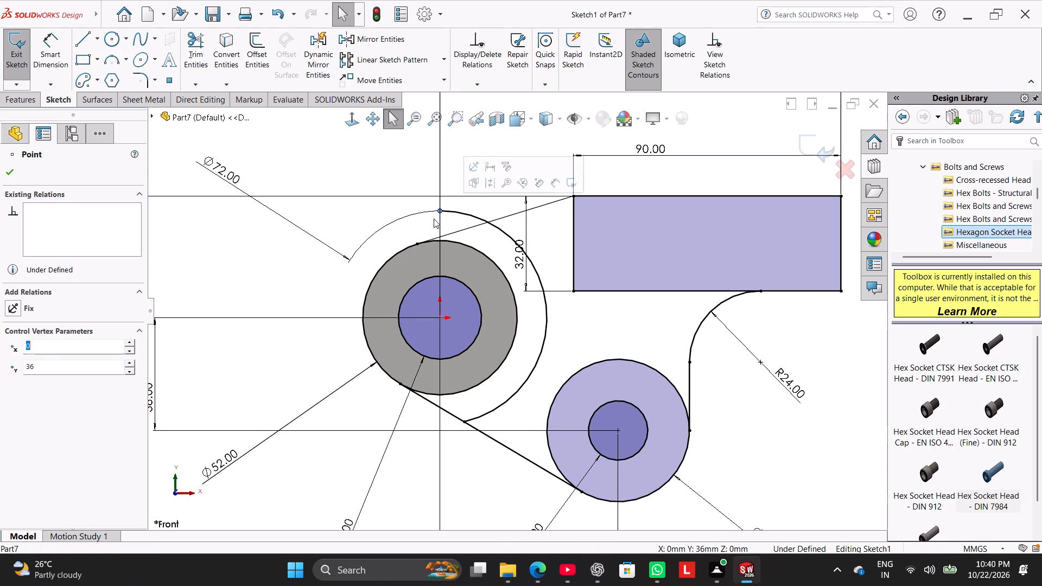
{"action": "left_click", "coordinate": [395, 171]}
{"action": "left_click_drag", "start_coordinate": [440, 212], "coordinate": [467, 217]}
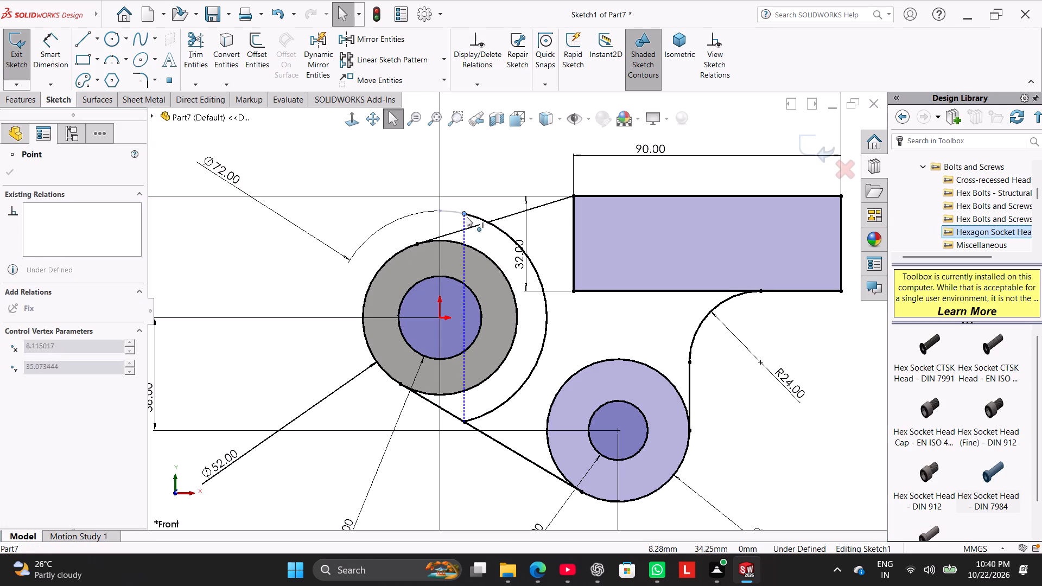
{"action": "left_click_drag", "start_coordinate": [467, 217], "coordinate": [489, 235]}
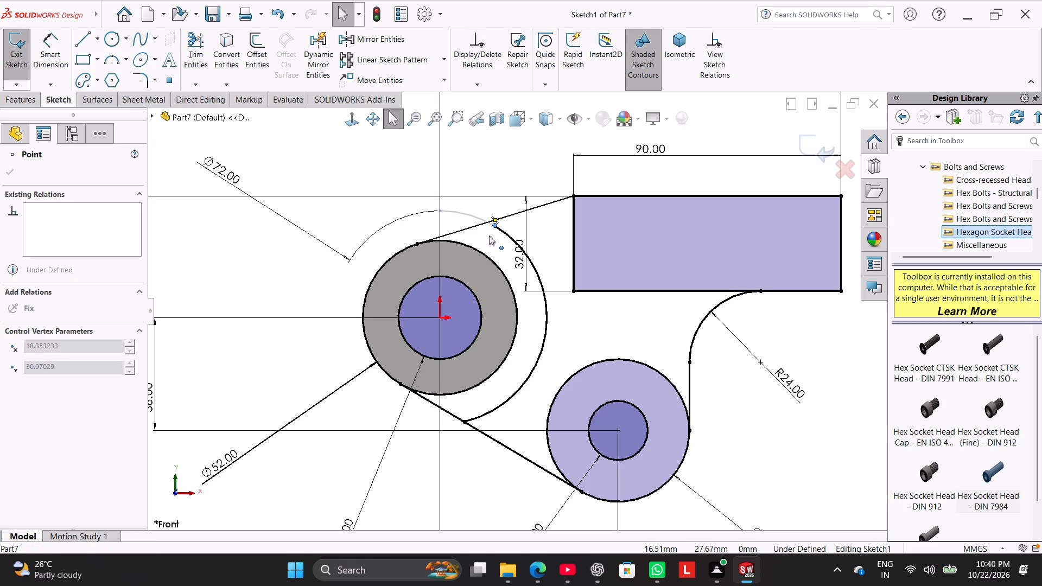
{"action": "left_click_drag", "start_coordinate": [489, 235], "coordinate": [485, 233]}
{"action": "left_click", "coordinate": [469, 181]}
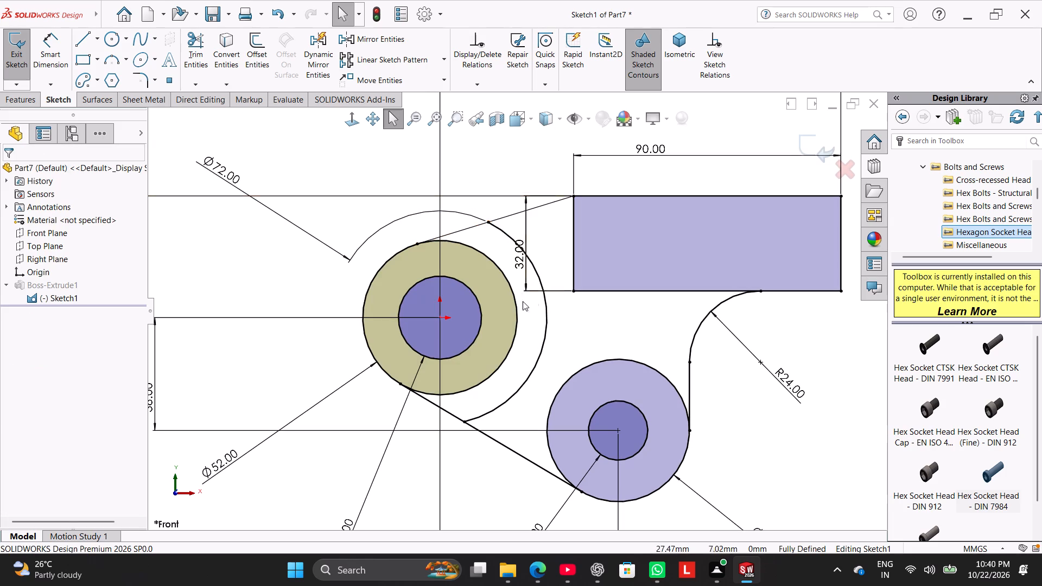
{"action": "scroll", "coordinate": [525, 305], "scroll_direction": "up", "scroll_amount": 3}
{"action": "left_click", "coordinate": [26, 42]}
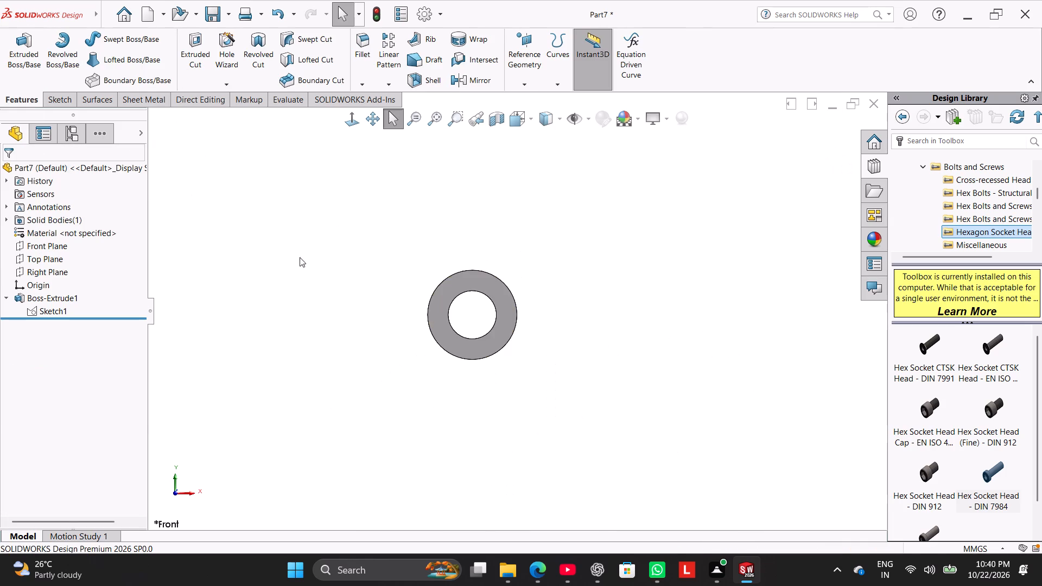
Extrude the base sketch's region between the 52 mm circle and the 72 mm arc to a blind depth of 36 mm.
{"action": "left_click", "coordinate": [48, 311]}
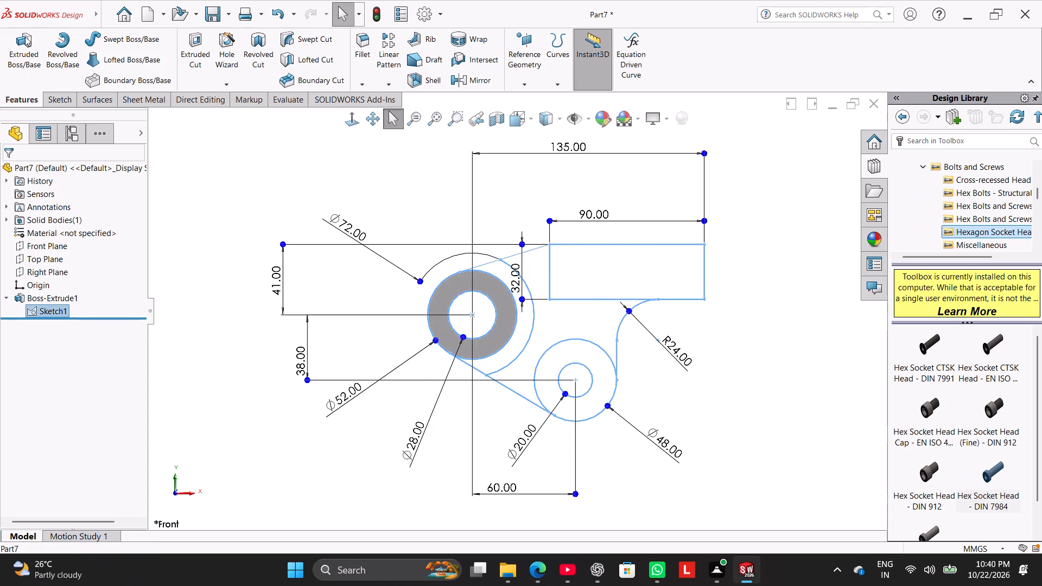
{"action": "left_click", "coordinate": [25, 35]}
{"action": "middle_click_drag", "start_coordinate": [330, 356], "coordinate": [316, 392]}
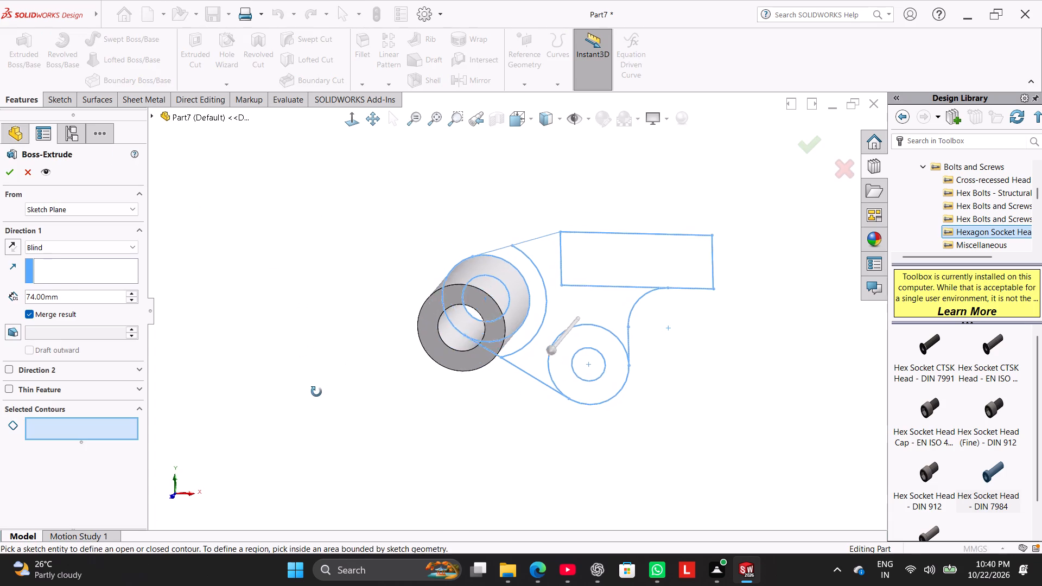
{"action": "middle_click_drag", "start_coordinate": [316, 392], "coordinate": [314, 396]}
{"action": "left_click", "coordinate": [537, 294]}
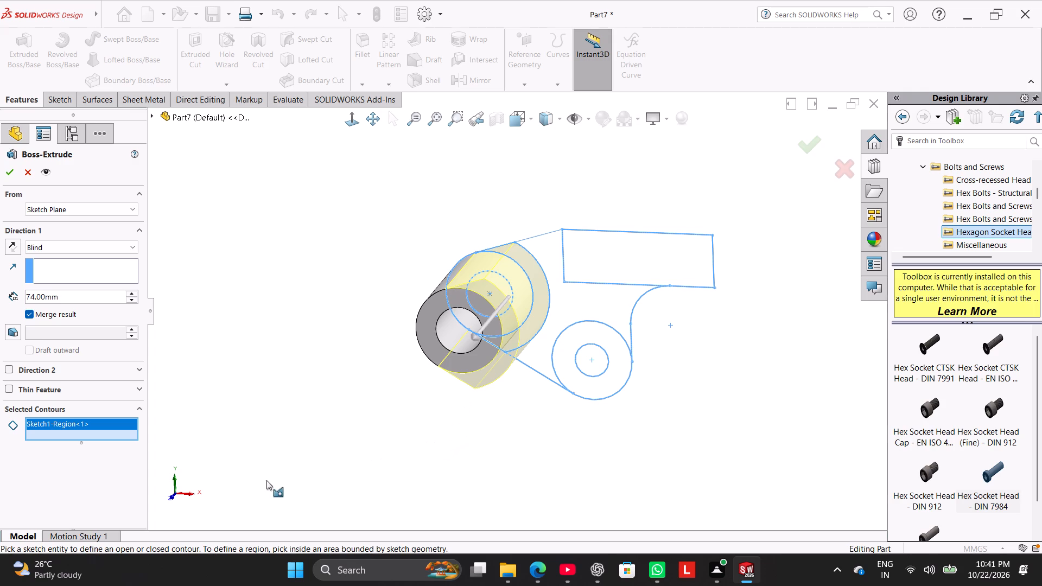
{"action": "double_click", "coordinate": [83, 300]}
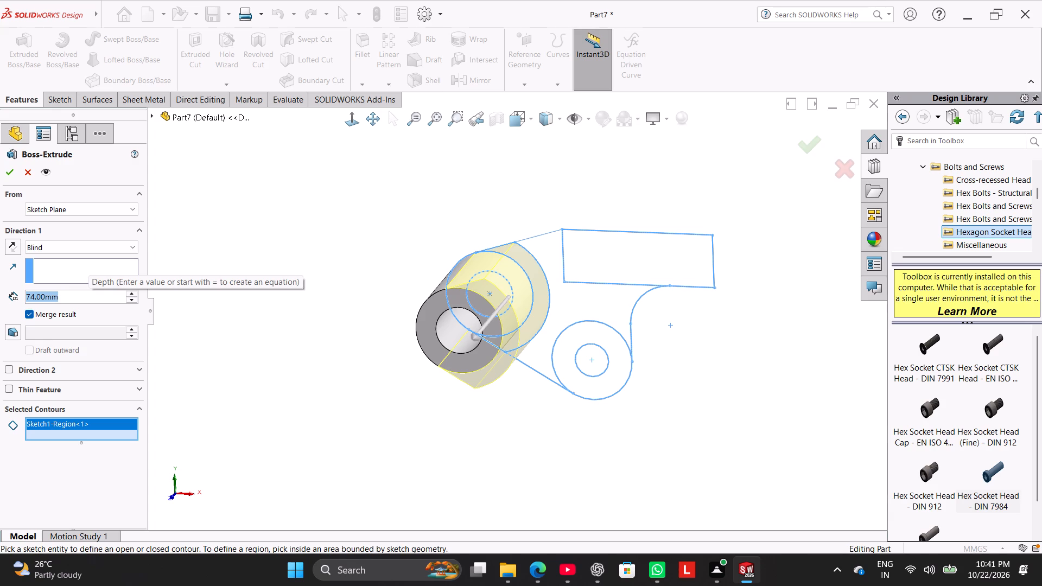
{"action": "type", "text": "36"}
{"action": "key", "text": "Return"}
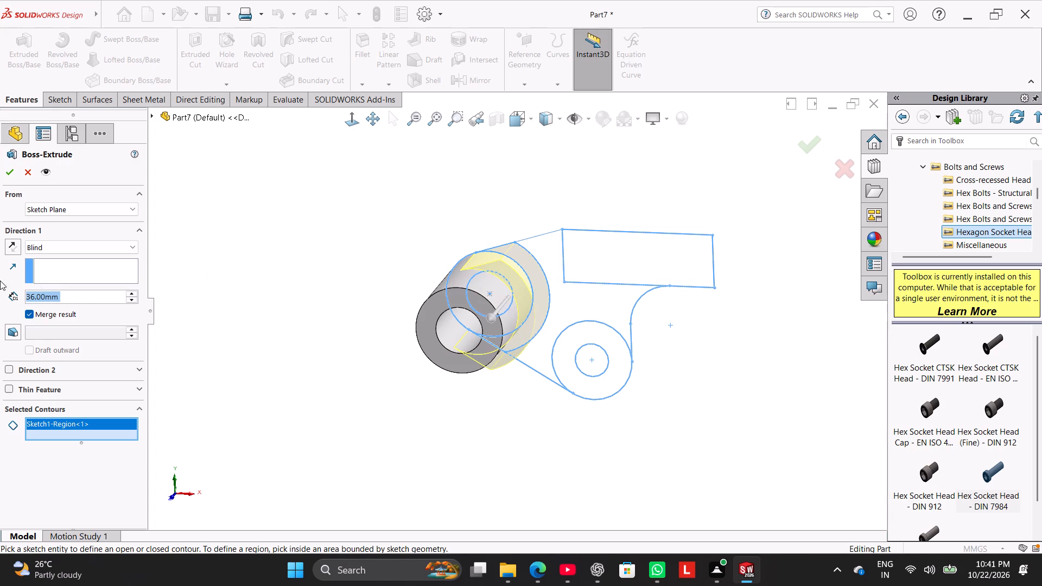
{"action": "left_click", "coordinate": [2, 172]}
{"action": "left_click", "coordinate": [253, 281]}
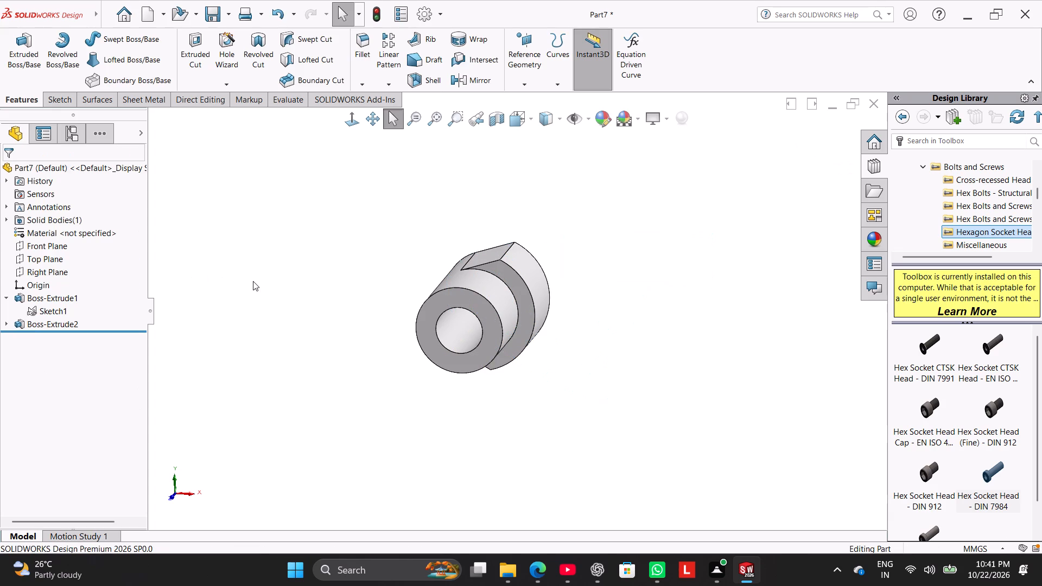
Extrude the base sketch's web region linking the 72 mm arc, rectangle and 48 mm circle to a depth of 16 mm.
{"action": "left_click", "coordinate": [33, 312]}
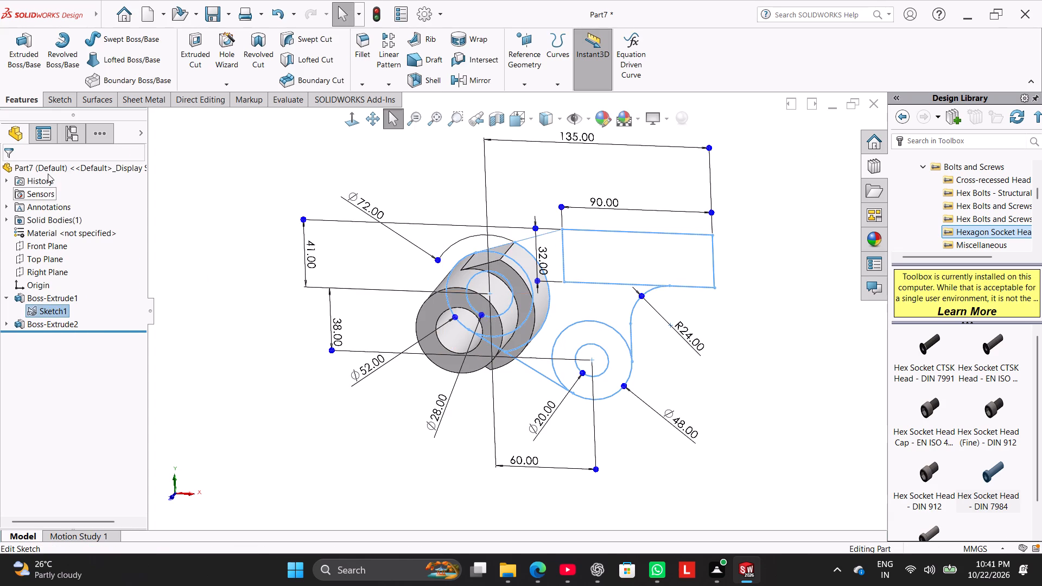
{"action": "left_click", "coordinate": [23, 52]}
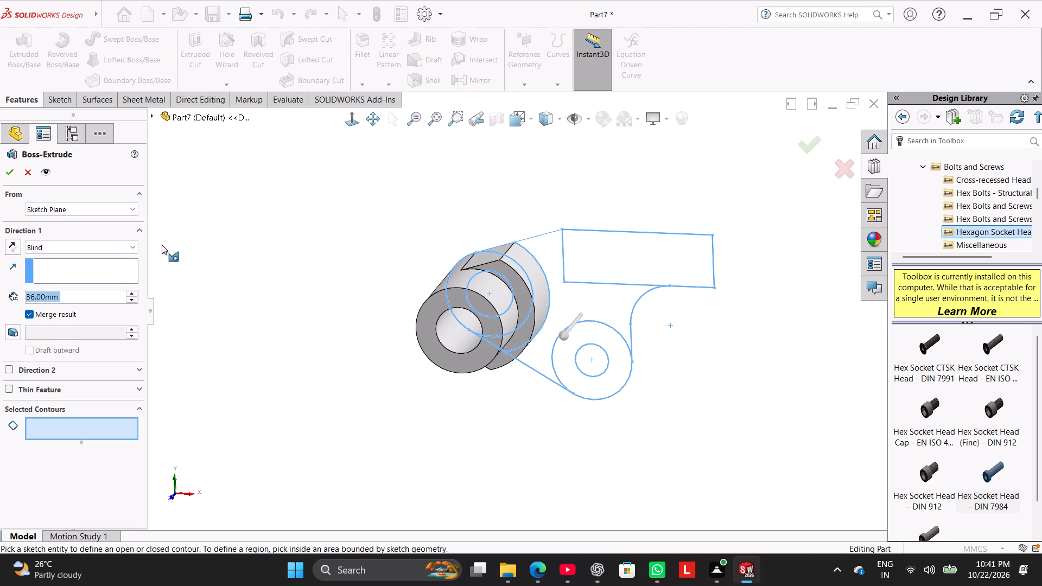
{"action": "left_click", "coordinate": [607, 295]}
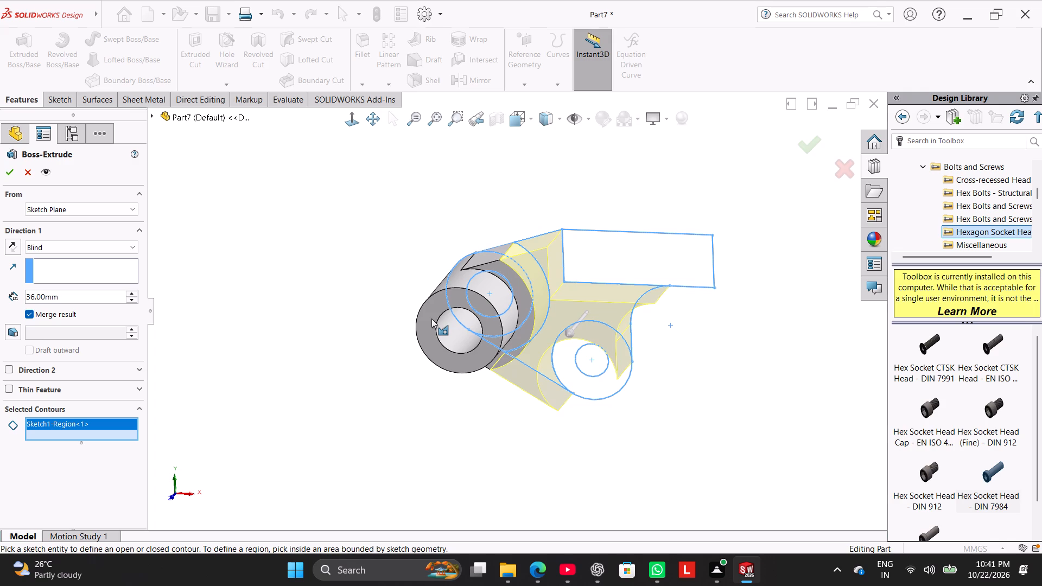
{"action": "double_click", "coordinate": [105, 303]}
{"action": "type", "text": "16"}
{"action": "key", "text": "Return"}
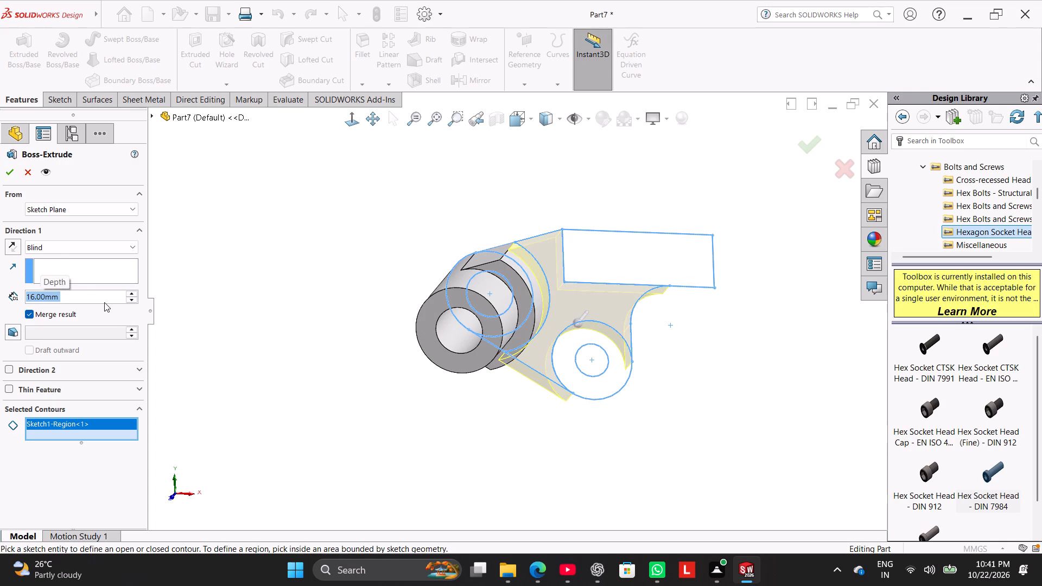
{"action": "left_click", "coordinate": [4, 167]}
{"action": "left_click", "coordinate": [300, 298]}
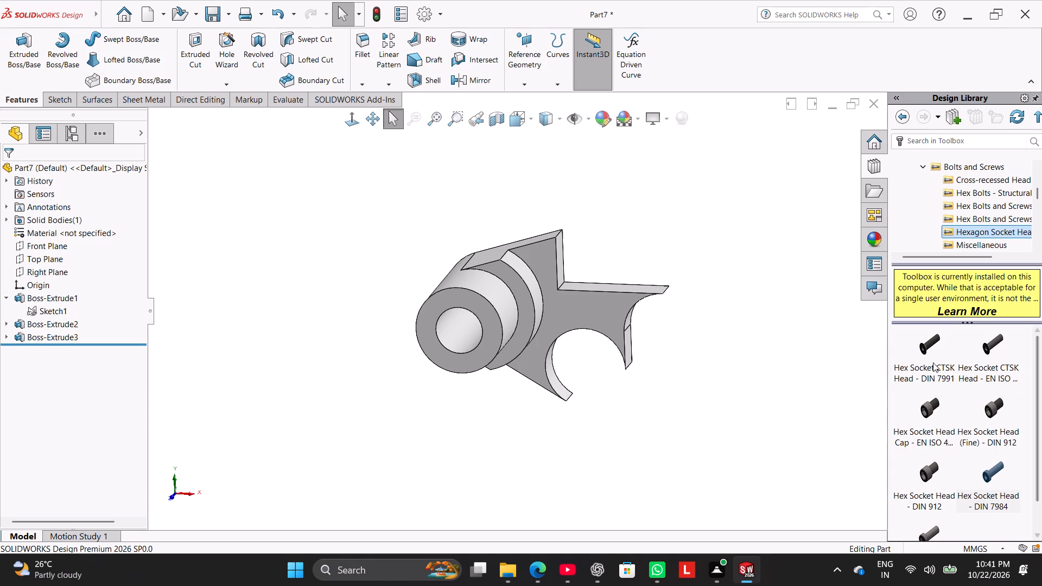
Extrude the base sketch's 90 by 32 mm rectangle region to a blind depth of 20 mm.
{"action": "left_click", "coordinate": [48, 314]}
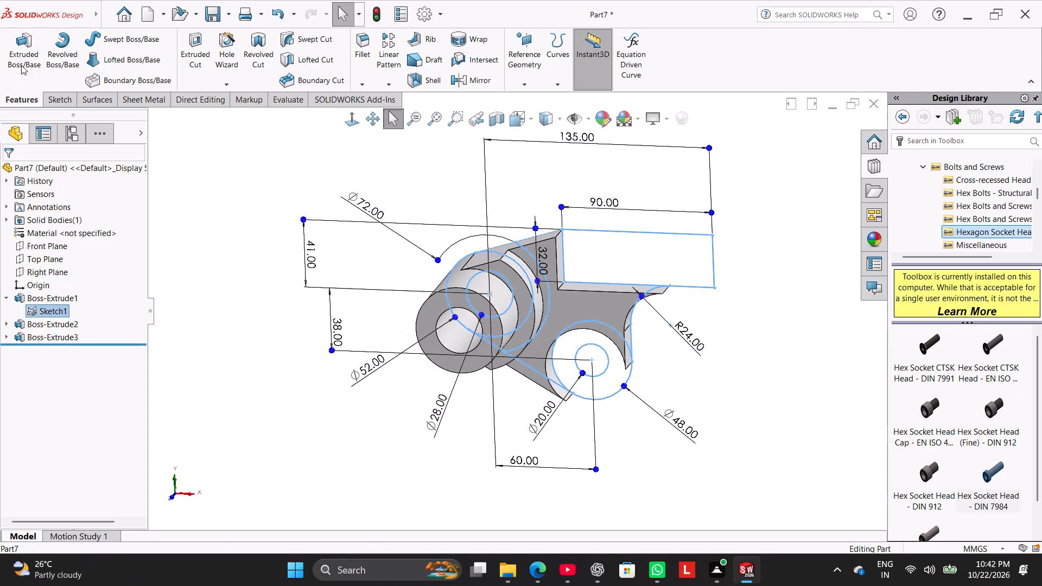
{"action": "left_click", "coordinate": [21, 59]}
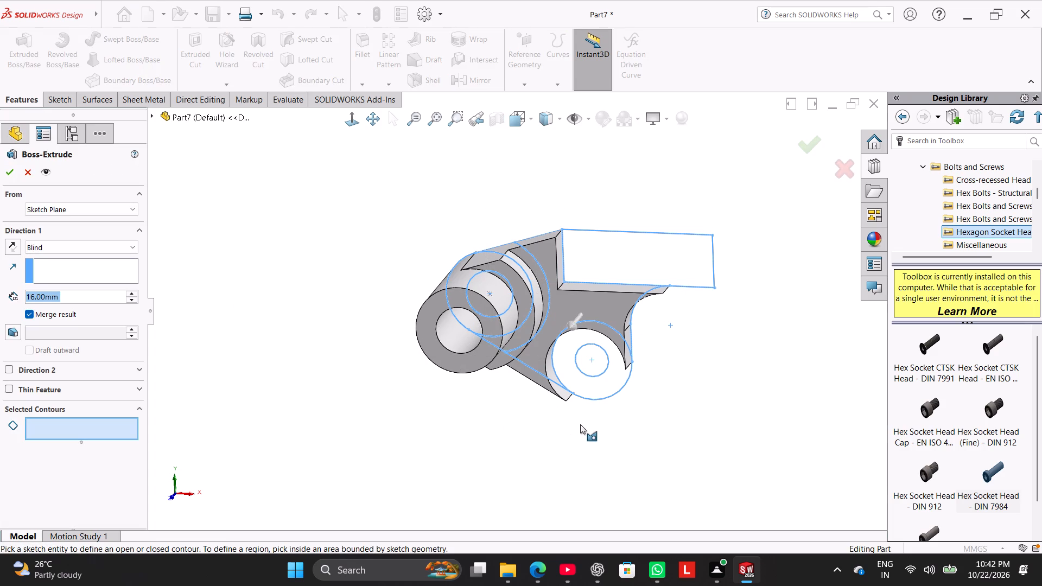
{"action": "left_click", "coordinate": [634, 264]}
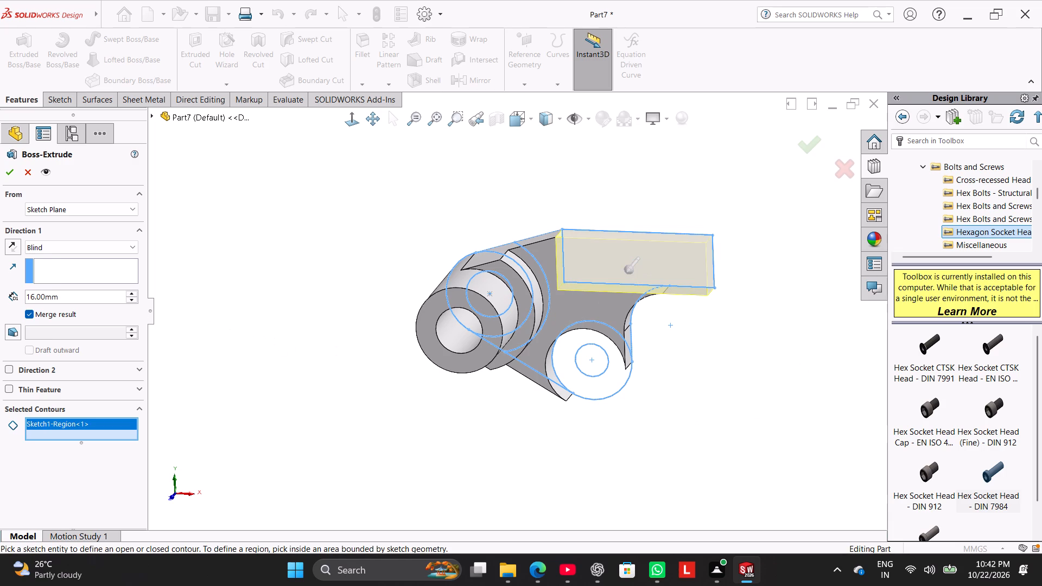
{"action": "double_click", "coordinate": [100, 297]}
{"action": "type", "text": "20"}
{"action": "key", "text": "Return"}
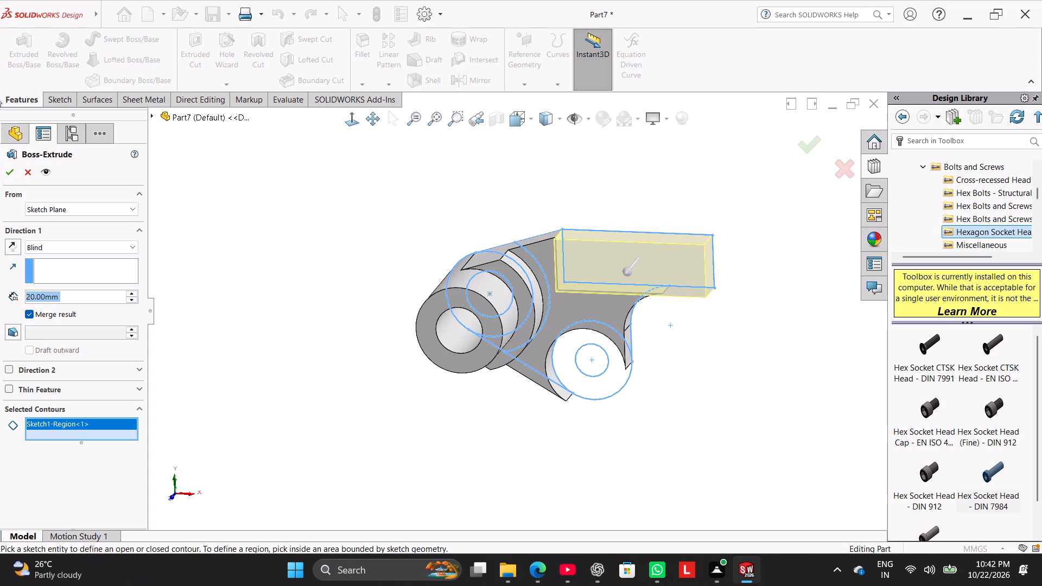
{"action": "left_click", "coordinate": [7, 169]}
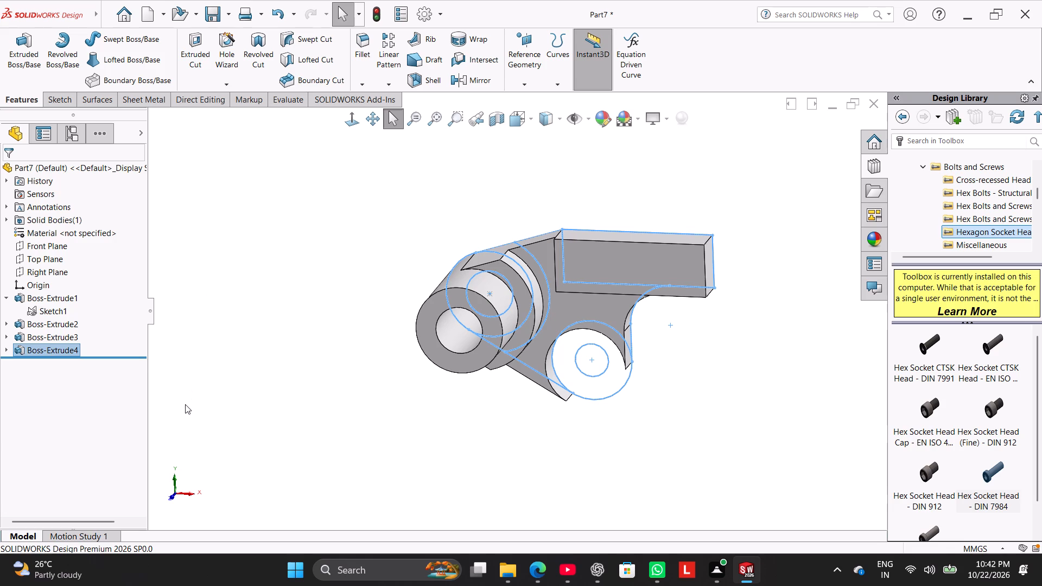
Extrude the ring between the 20 mm and 48 mm circles 36 mm in the first direction and 53 mm in the second.
{"action": "left_click", "coordinate": [34, 307]}
{"action": "left_click", "coordinate": [21, 63]}
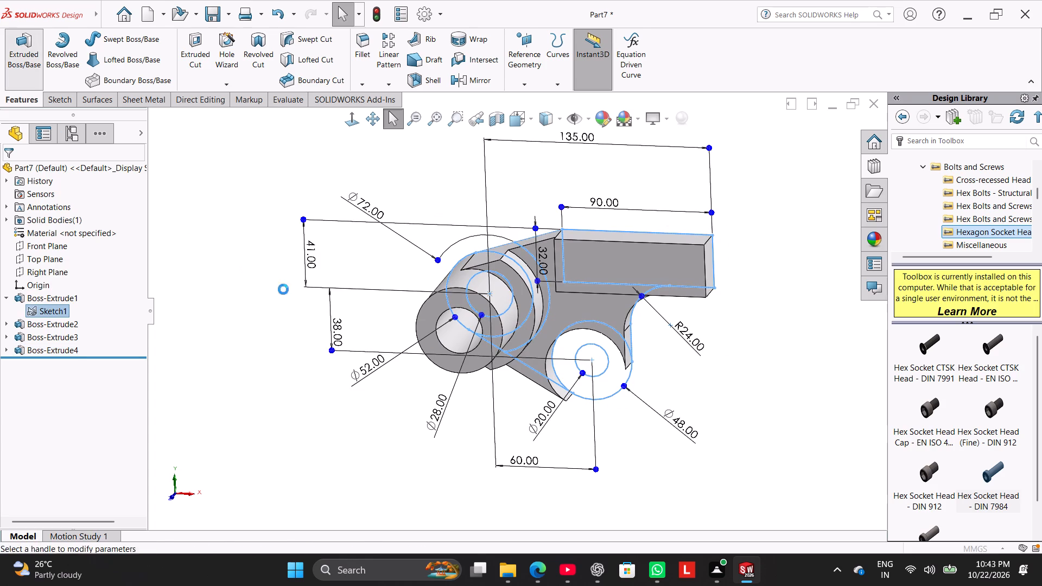
{"action": "left_click", "coordinate": [588, 334]}
{"action": "middle_click_drag", "start_coordinate": [374, 406], "coordinate": [317, 420]}
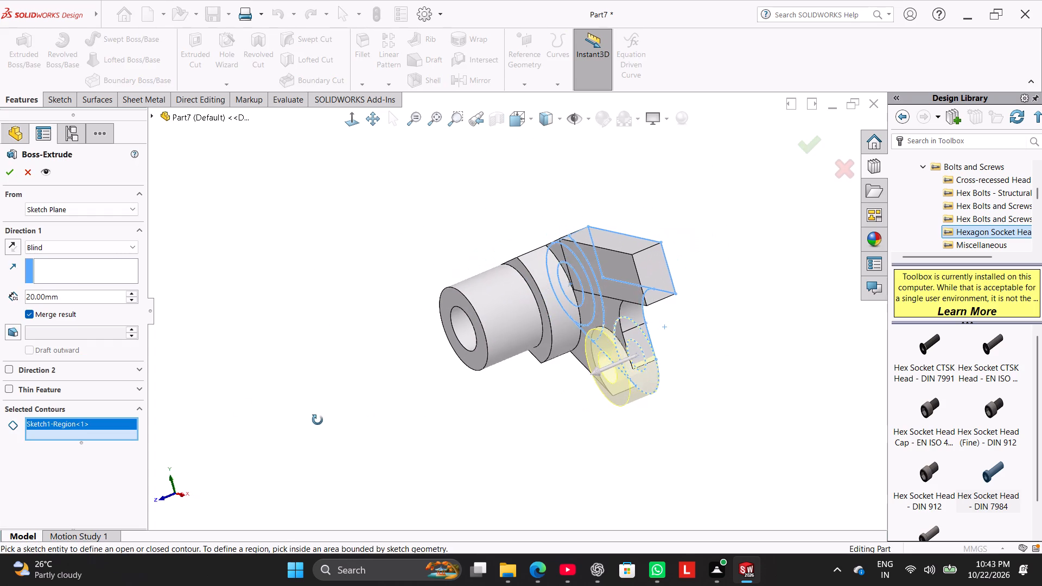
{"action": "middle_click_drag", "start_coordinate": [317, 420], "coordinate": [314, 420]}
{"action": "double_click", "coordinate": [94, 302]}
{"action": "type", "text": "36"}
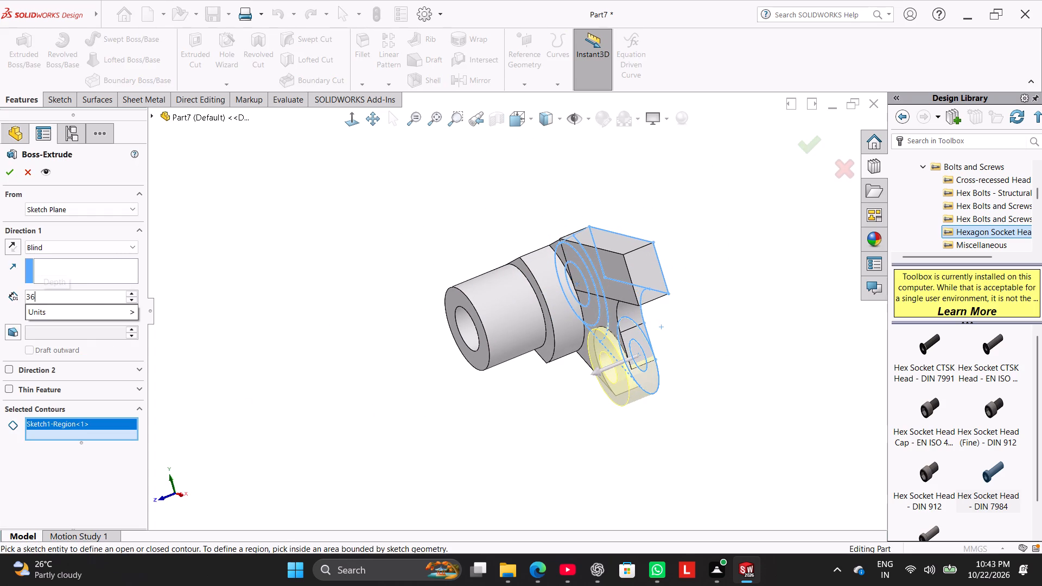
{"action": "key", "text": "Return"}
{"action": "left_click", "coordinate": [5, 371]}
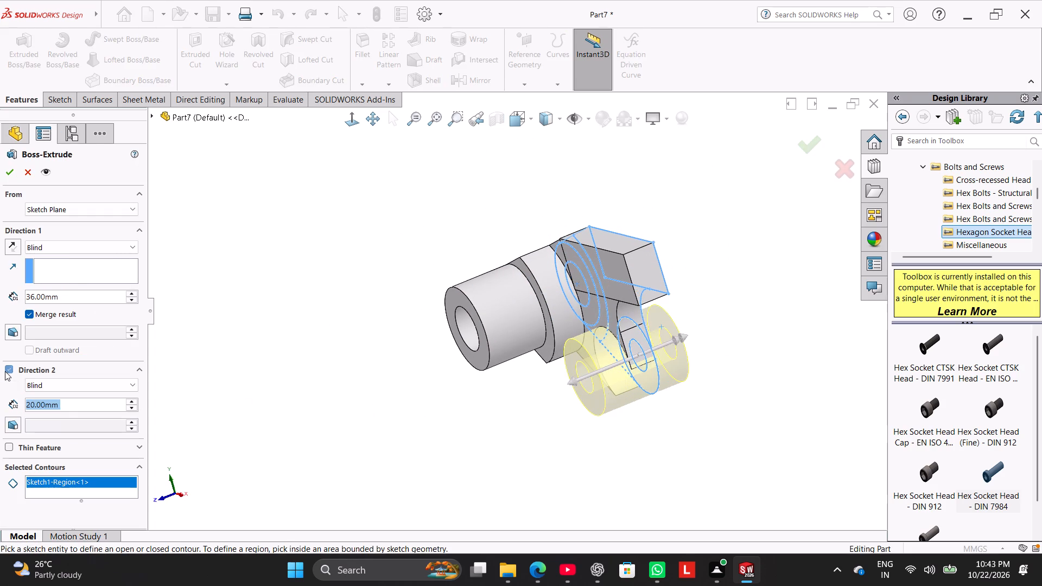
{"action": "type", "text": "53"}
{"action": "key", "text": "Return"}
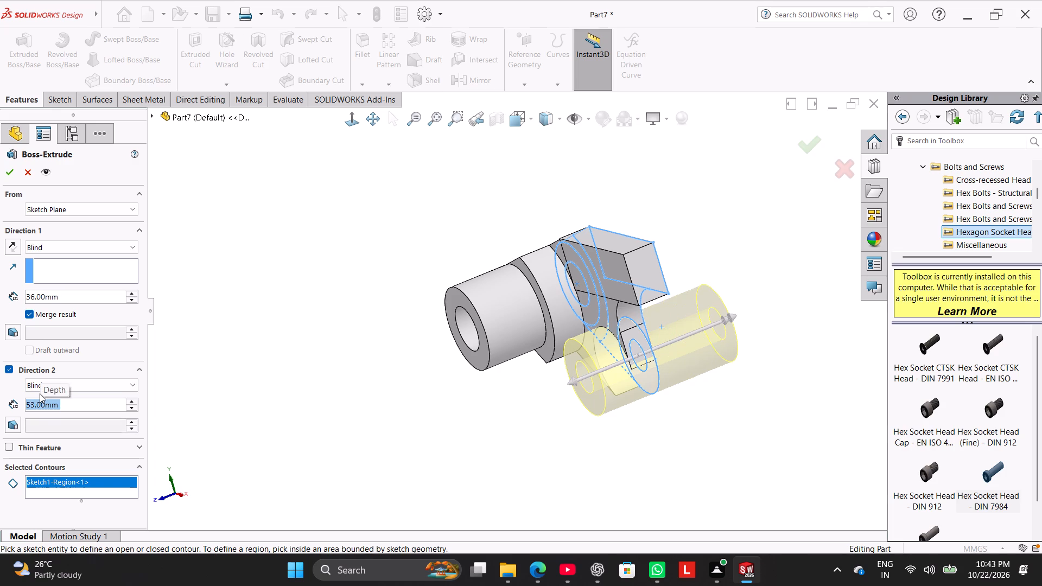
{"action": "left_click", "coordinate": [8, 175]}
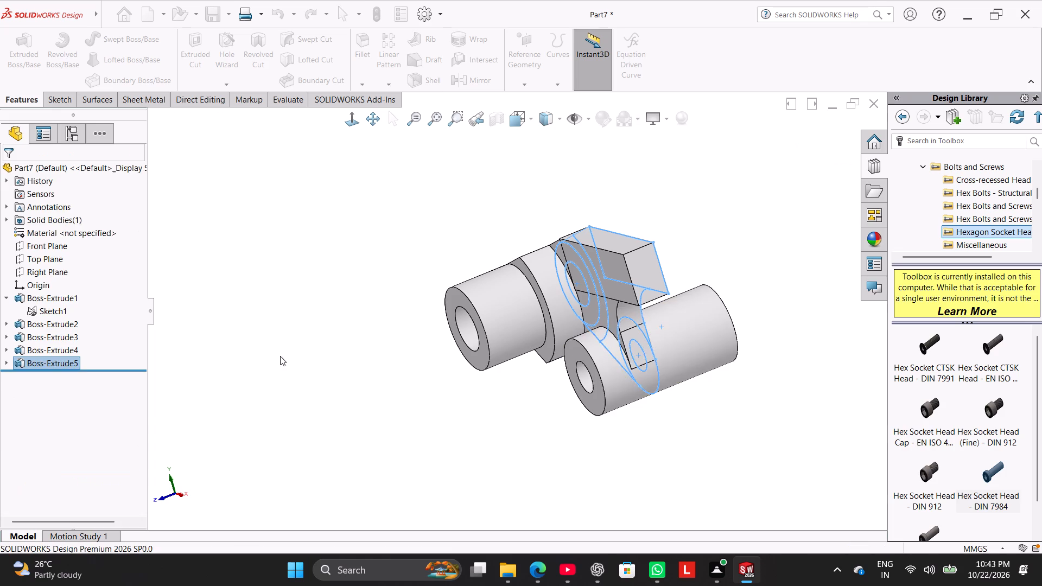
{"action": "left_click", "coordinate": [304, 373]}
Change the sketch plane of the bracket's base sketch to the Right Plane.
{"action": "right_click_drag", "start_coordinate": [331, 397], "coordinate": [501, 268]}
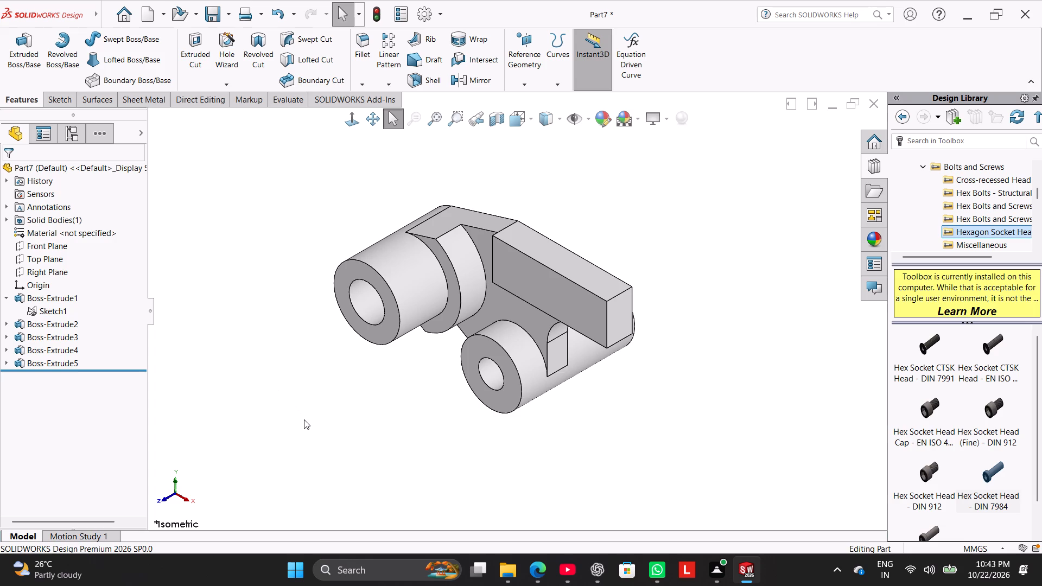
{"action": "middle_click_drag", "start_coordinate": [298, 428], "coordinate": [247, 474]}
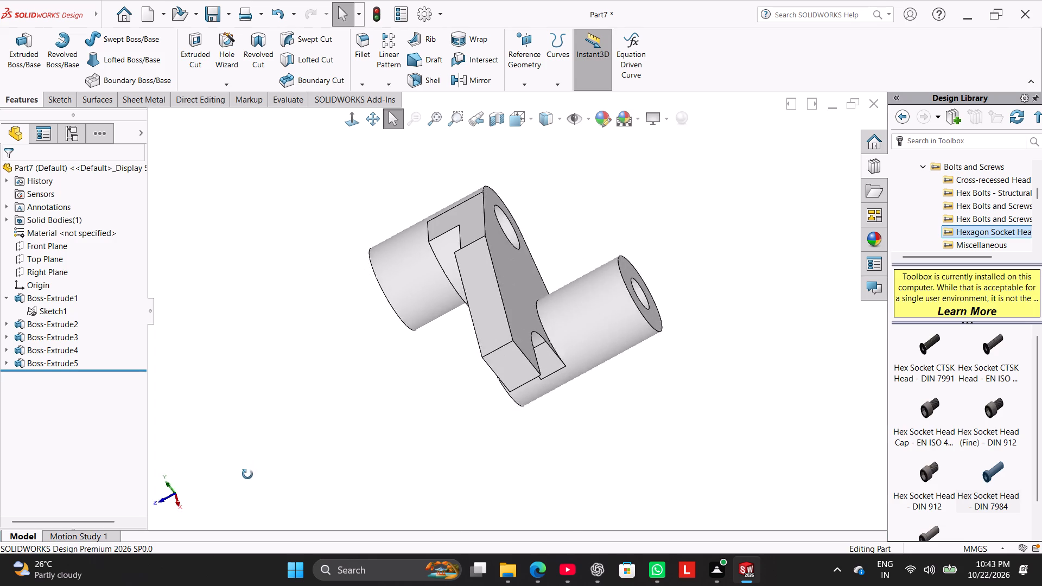
{"action": "middle_click_drag", "start_coordinate": [247, 474], "coordinate": [325, 437]}
{"action": "right_click_drag", "start_coordinate": [232, 432], "coordinate": [384, 347]}
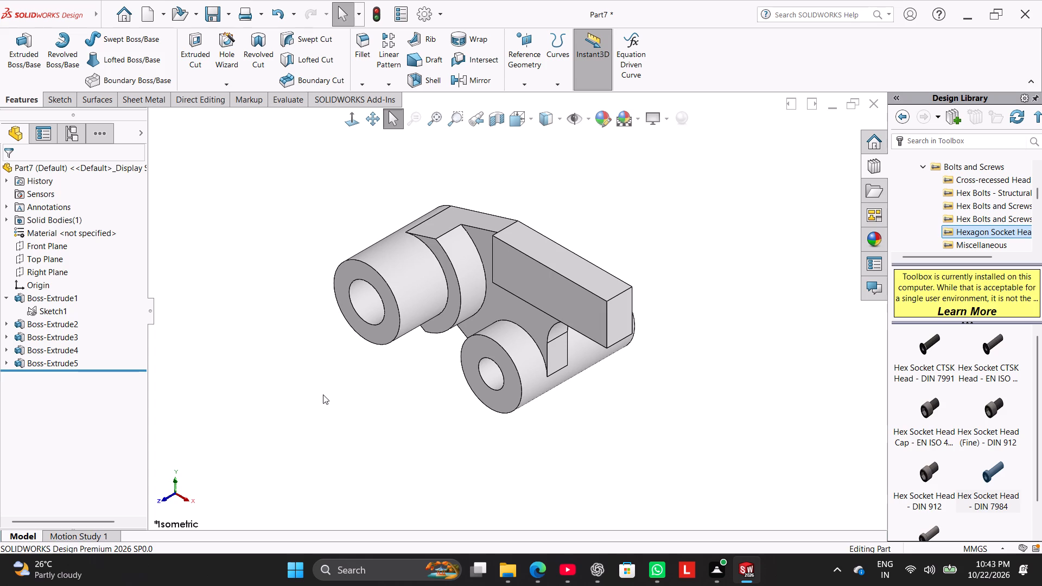
{"action": "left_click", "coordinate": [3, 298]}
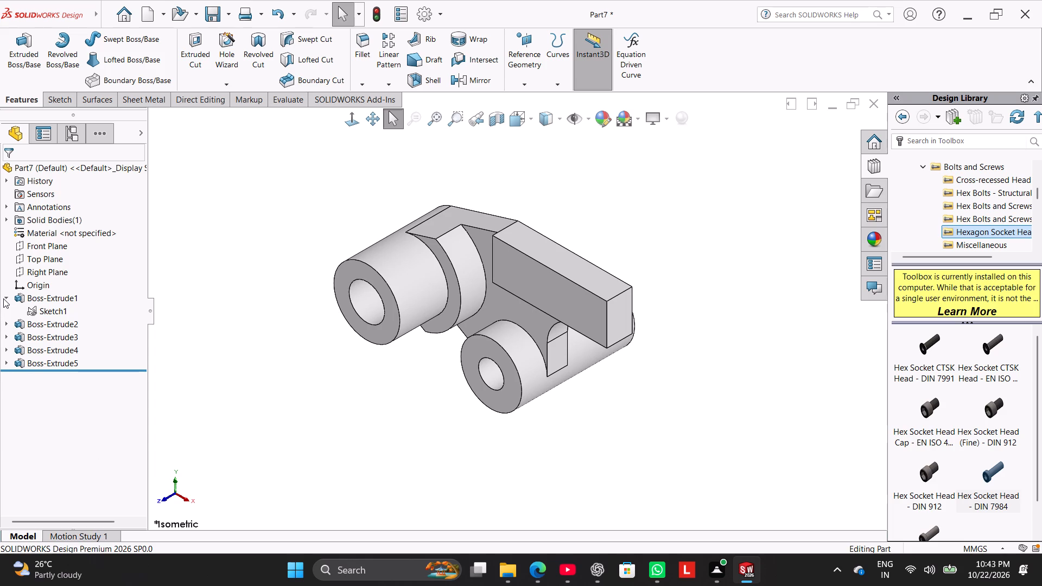
{"action": "left_click", "coordinate": [7, 298]}
{"action": "left_click", "coordinate": [7, 299]}
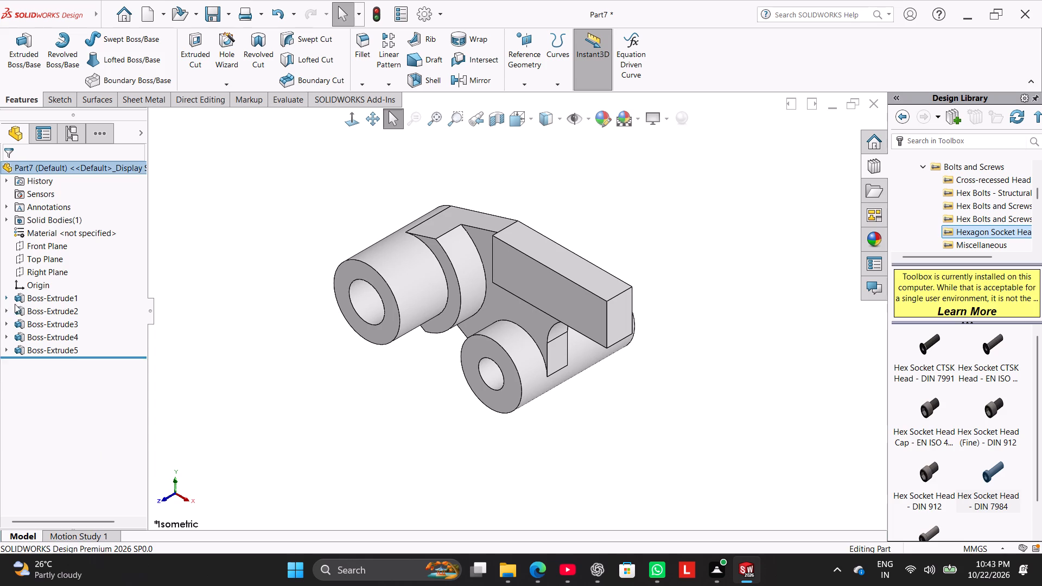
{"action": "left_click", "coordinate": [34, 310]}
{"action": "left_click", "coordinate": [67, 277]}
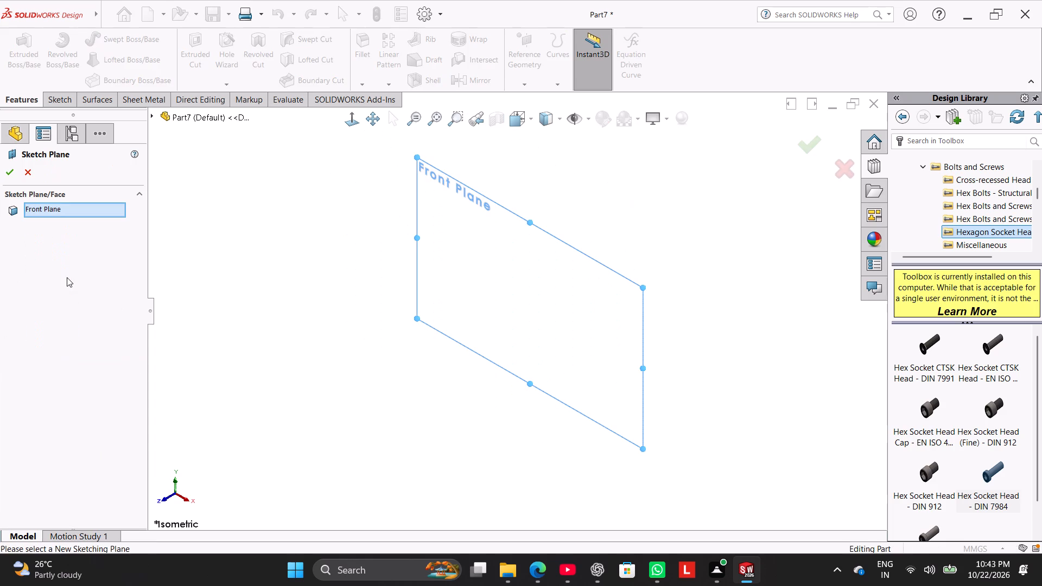
{"action": "left_click", "coordinate": [152, 115]}
{"action": "left_click", "coordinate": [189, 206]}
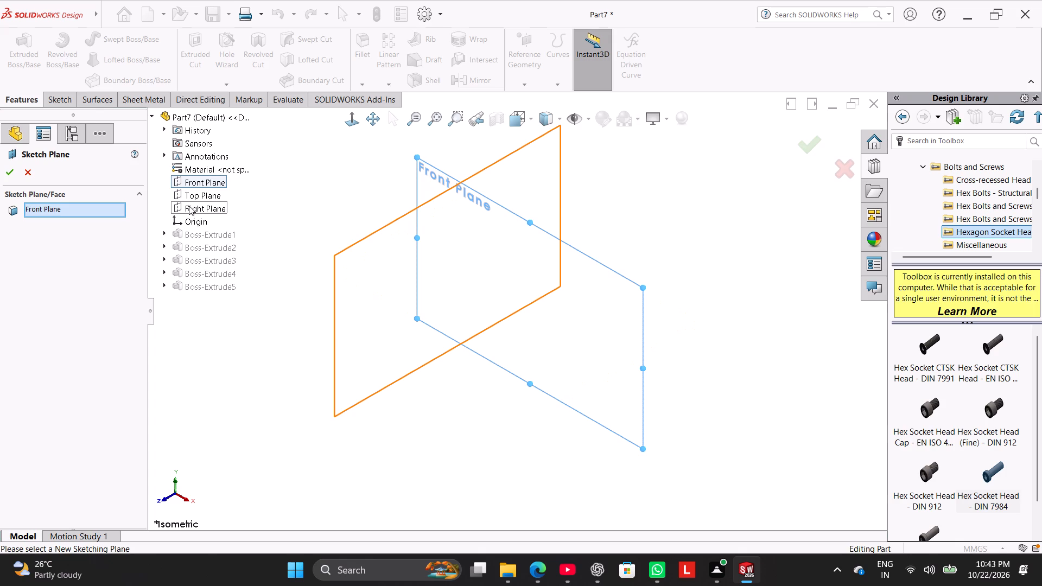
{"action": "left_click", "coordinate": [9, 172]}
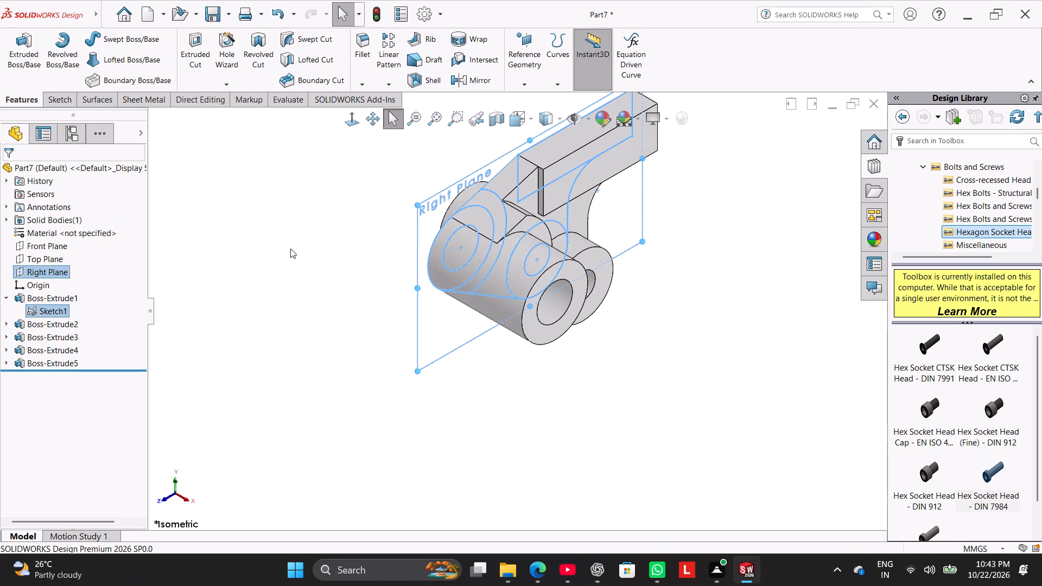
{"action": "left_click", "coordinate": [283, 261]}
Examine the reoriented bracket in isometric view and from the back and underside.
{"action": "right_click_drag", "start_coordinate": [252, 346], "coordinate": [369, 266]}
{"action": "right_click_drag", "start_coordinate": [223, 317], "coordinate": [377, 212]}
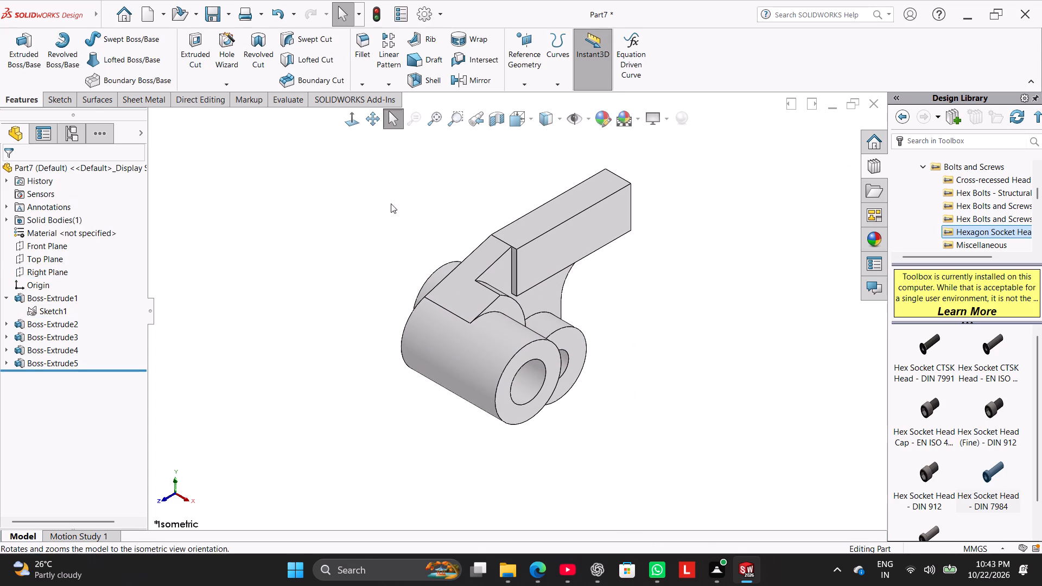
{"action": "right_click_drag", "start_coordinate": [290, 278], "coordinate": [416, 186]}
{"action": "right_click_drag", "start_coordinate": [301, 283], "coordinate": [385, 224]}
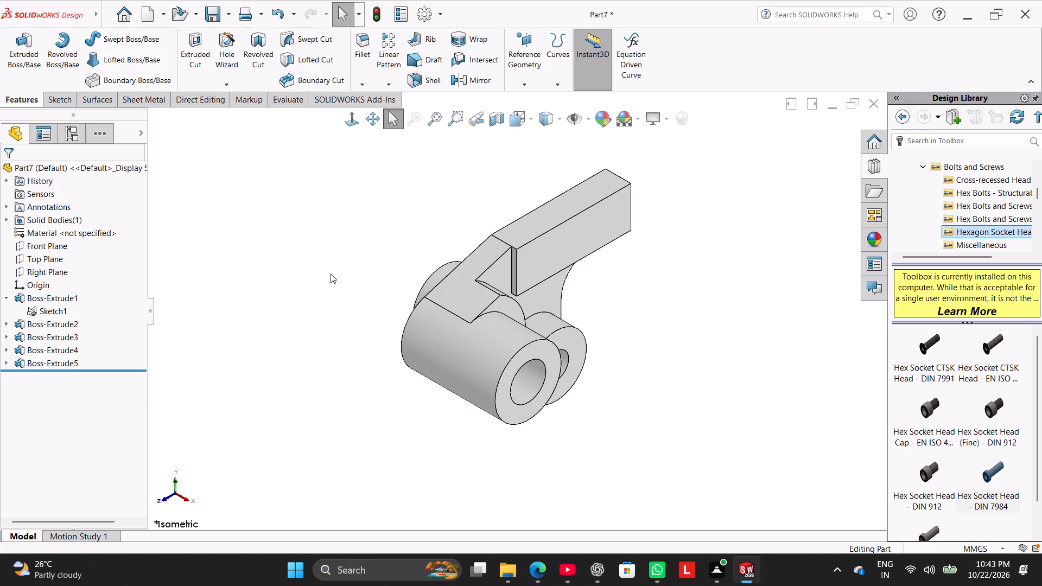
{"action": "middle_click_drag", "start_coordinate": [358, 265], "coordinate": [207, 361]}
{"action": "middle_click_drag", "start_coordinate": [340, 257], "coordinate": [222, 334]}
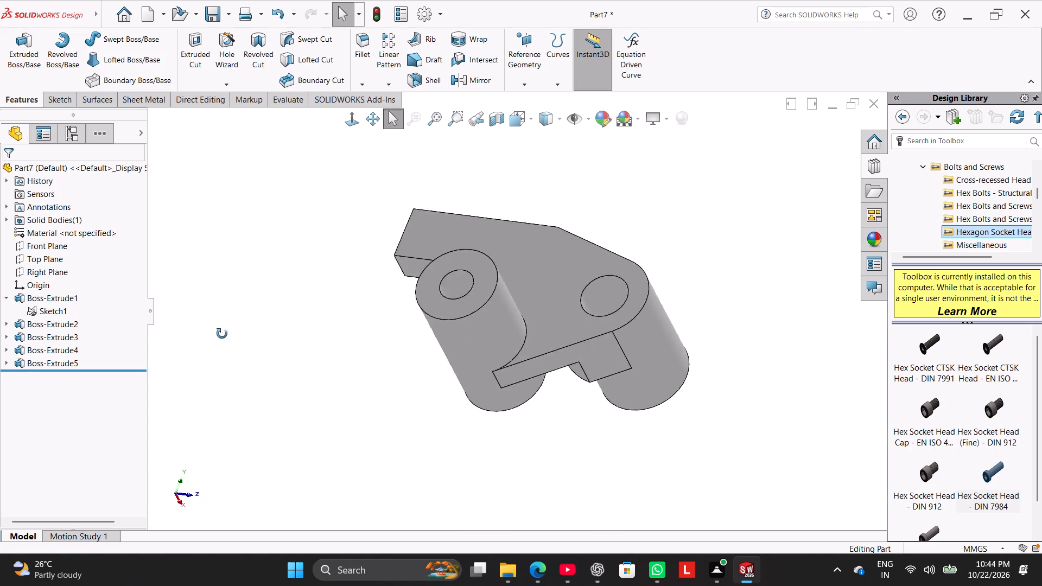
{"action": "middle_click_drag", "start_coordinate": [222, 334], "coordinate": [203, 234]}
{"action": "middle_click_drag", "start_coordinate": [305, 300], "coordinate": [285, 177]}
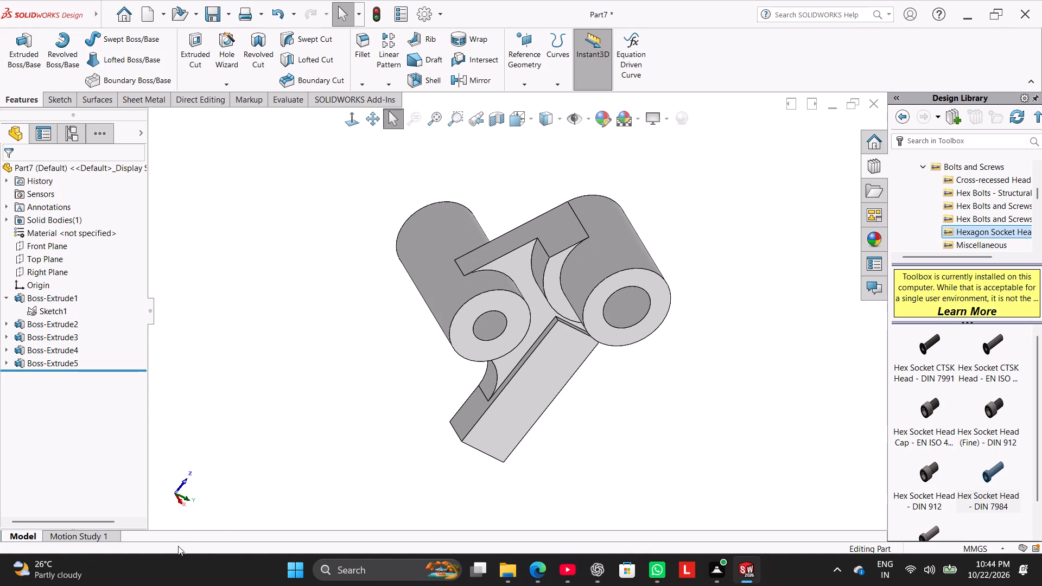
Examine the bracket from the front, back, underside and isometric directions to check its orientation.
{"action": "left_click", "coordinate": [533, 125]}
{"action": "left_click", "coordinate": [542, 184]}
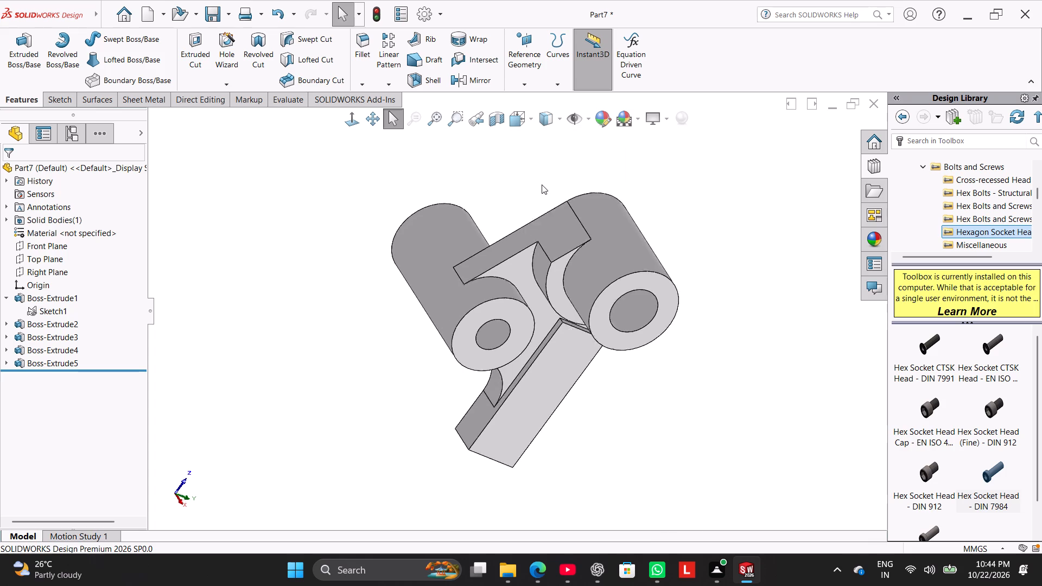
{"action": "left_click", "coordinate": [532, 119]}
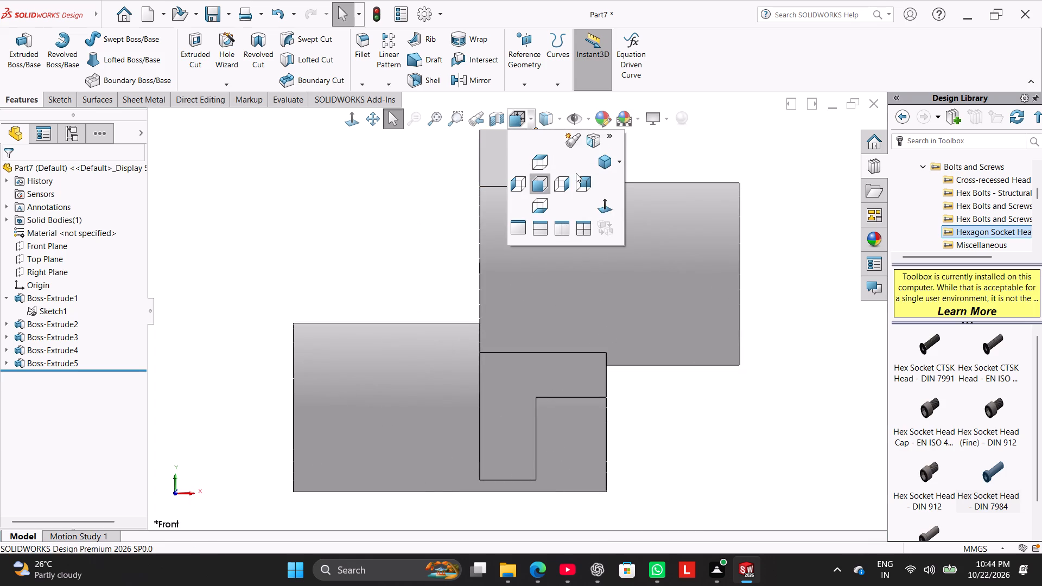
{"action": "left_click", "coordinate": [587, 183]}
{"action": "right_click_drag", "start_coordinate": [236, 390], "coordinate": [446, 231]}
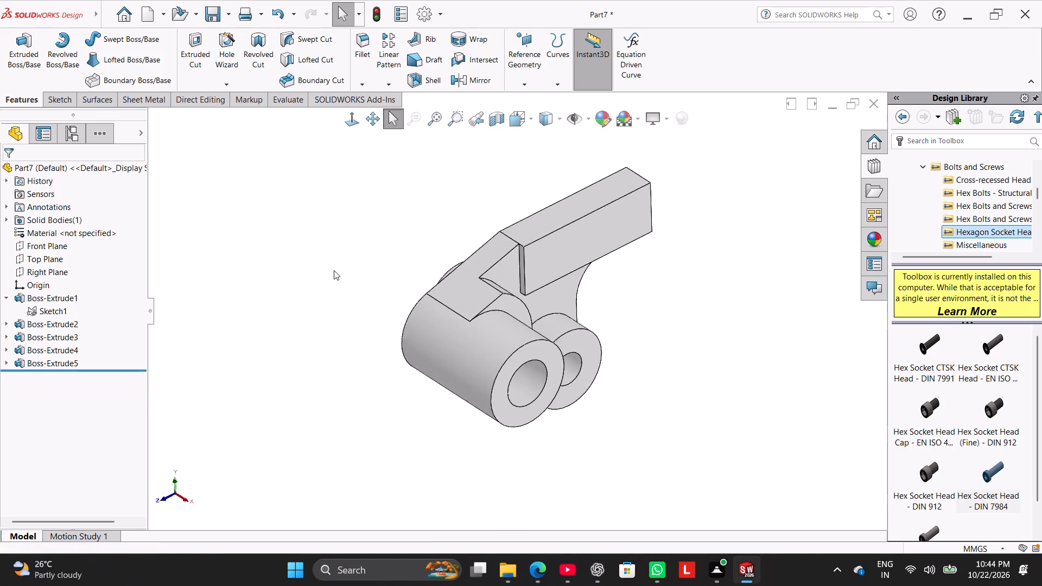
{"action": "left_click", "coordinate": [292, 274]}
{"action": "middle_click_drag", "start_coordinate": [358, 242], "coordinate": [319, 281]}
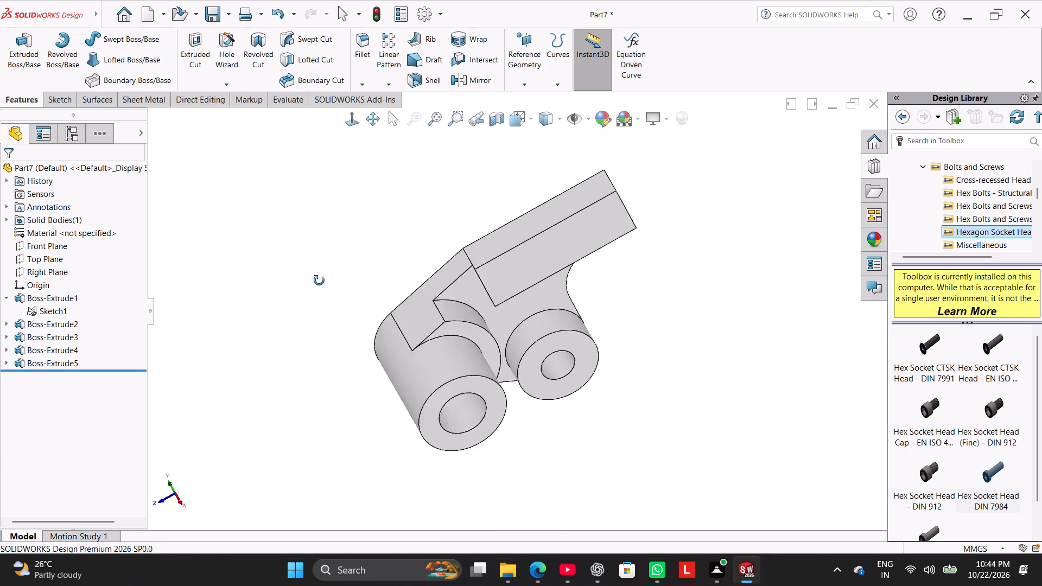
{"action": "middle_click_drag", "start_coordinate": [319, 281], "coordinate": [292, 364]}
{"action": "middle_click_drag", "start_coordinate": [408, 257], "coordinate": [260, 283]}
{"action": "middle_click_drag", "start_coordinate": [421, 389], "coordinate": [421, 237]}
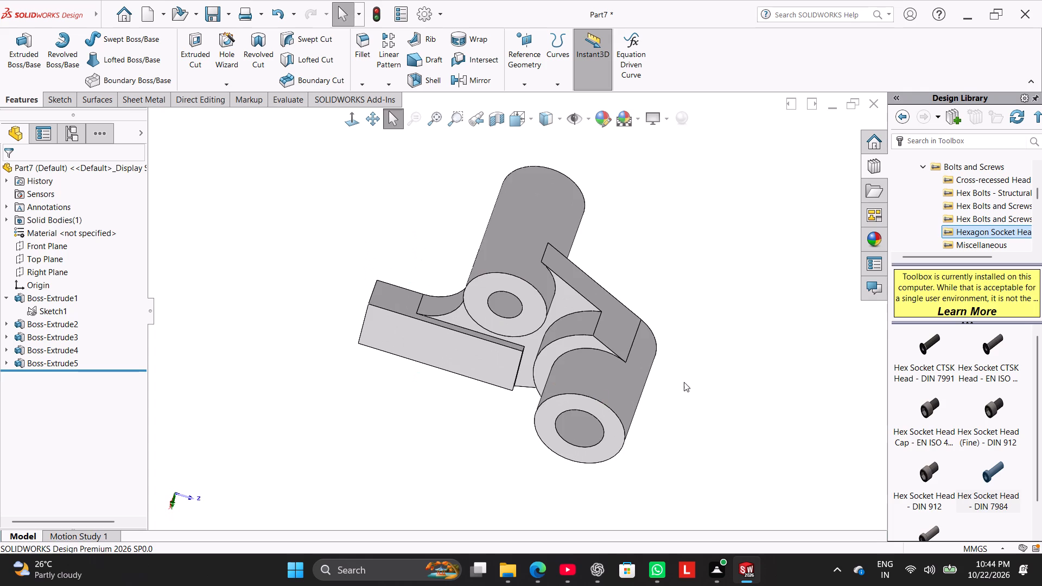
{"action": "middle_click_drag", "start_coordinate": [707, 367], "coordinate": [733, 261]}
{"action": "middle_click_drag", "start_coordinate": [446, 429], "coordinate": [441, 196]}
{"action": "middle_click_drag", "start_coordinate": [651, 371], "coordinate": [670, 168]}
{"action": "middle_click_drag", "start_coordinate": [380, 360], "coordinate": [436, 398]}
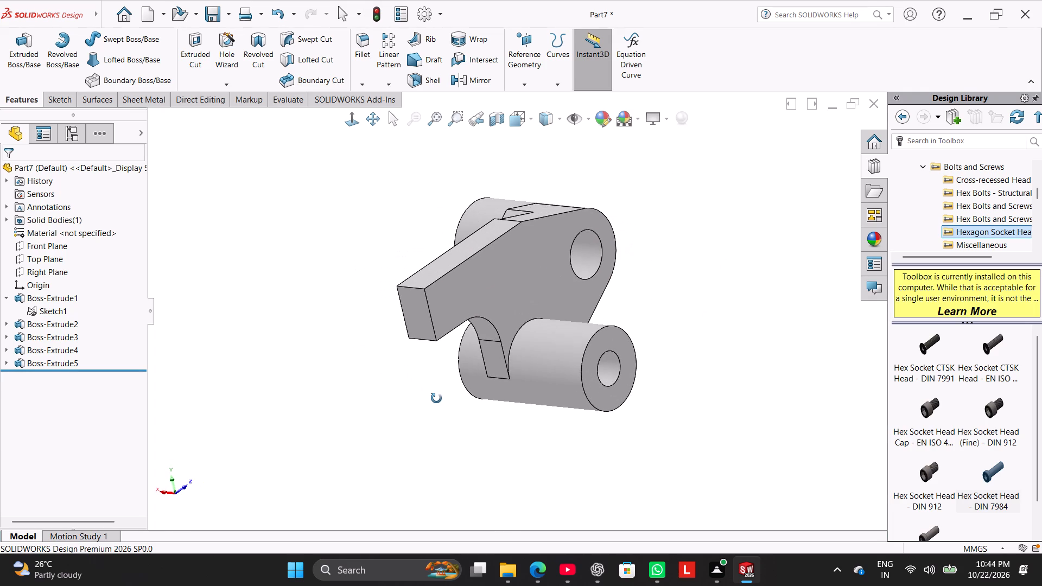
{"action": "middle_click_drag", "start_coordinate": [436, 398], "coordinate": [451, 400]}
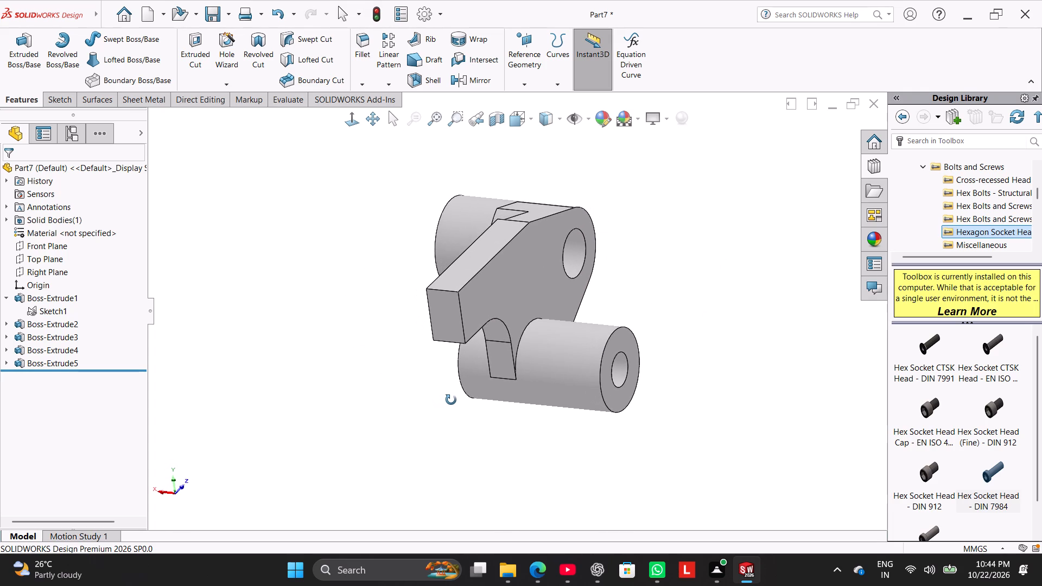
{"action": "middle_click_drag", "start_coordinate": [451, 400], "coordinate": [439, 394]}
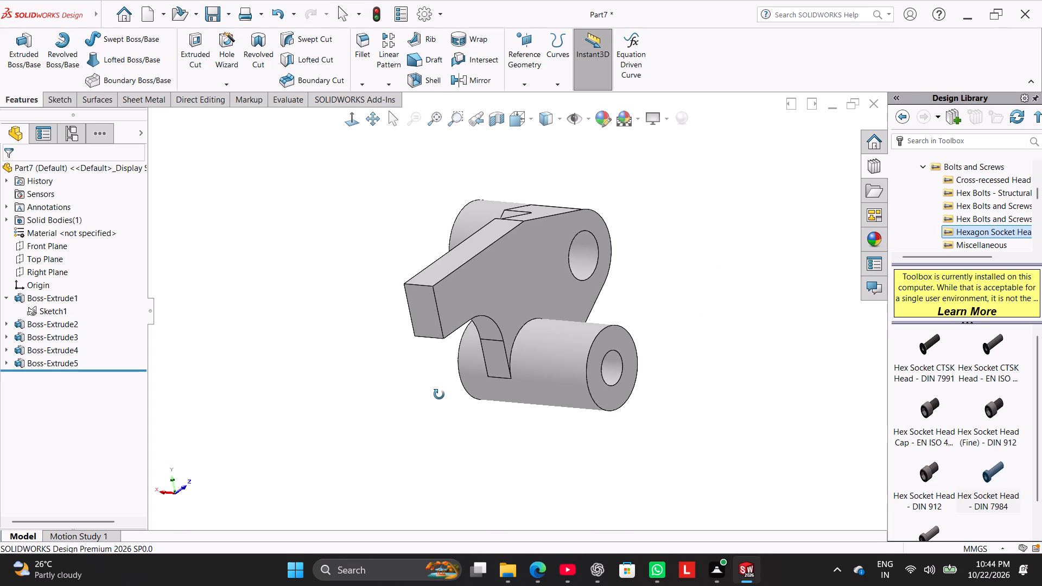
{"action": "middle_click_drag", "start_coordinate": [439, 394], "coordinate": [402, 334]}
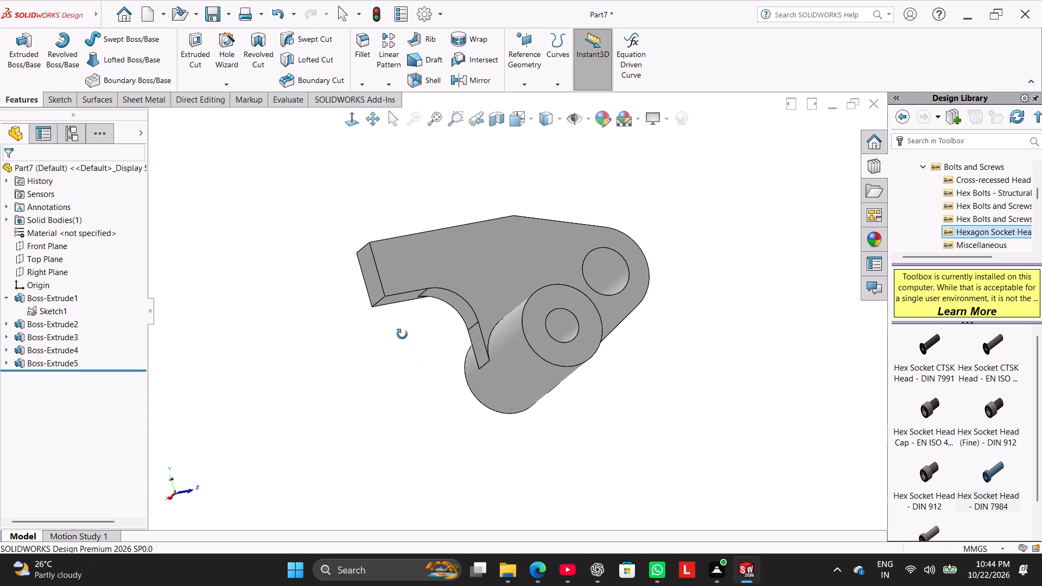
{"action": "middle_click_drag", "start_coordinate": [402, 334], "coordinate": [430, 405]}
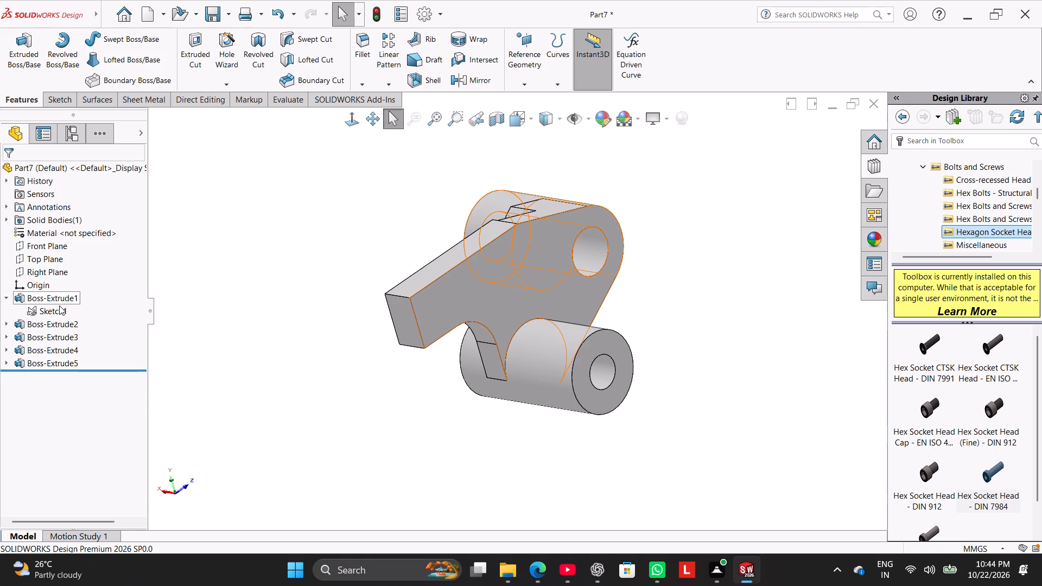
{"action": "right_click_drag", "start_coordinate": [63, 371], "coordinate": [178, 284]}
{"action": "left_click", "coordinate": [295, 228]}
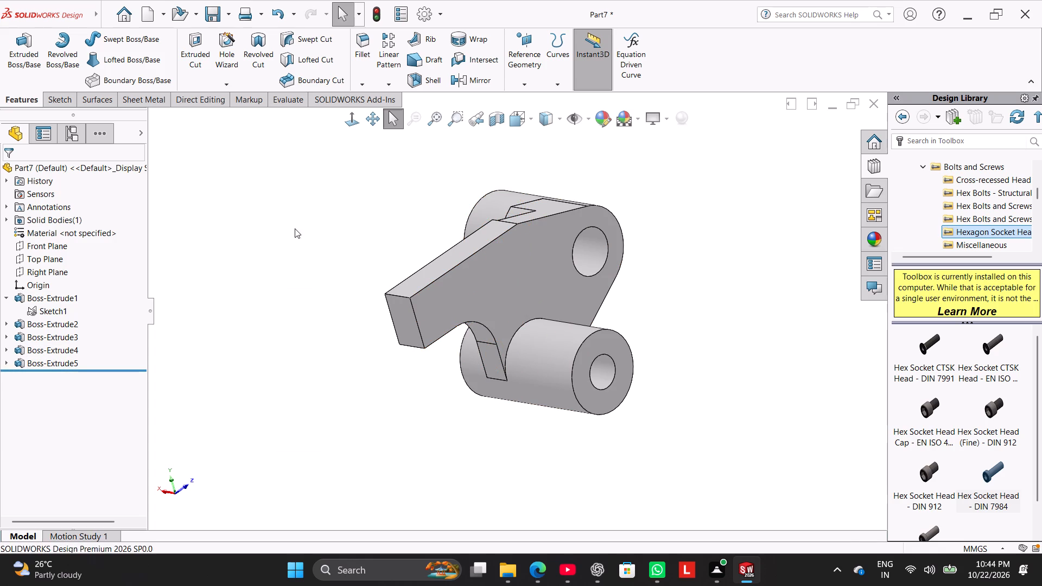
{"action": "right_click_drag", "start_coordinate": [327, 320], "coordinate": [497, 186]}
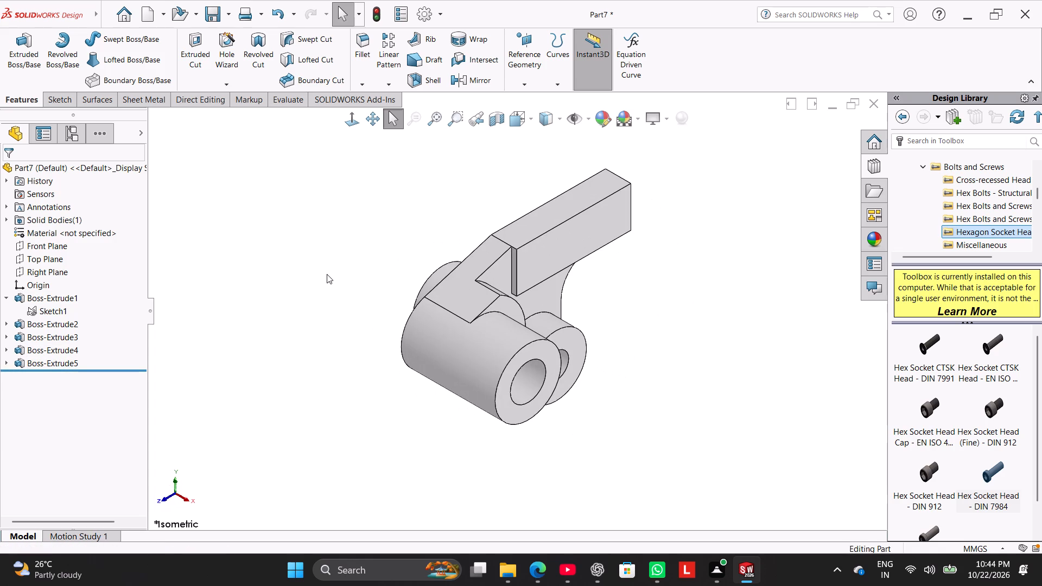
Undo the base sketch's move to the Right Plane and check the bracket in isometric view.
{"action": "left_click", "coordinate": [270, 15]}
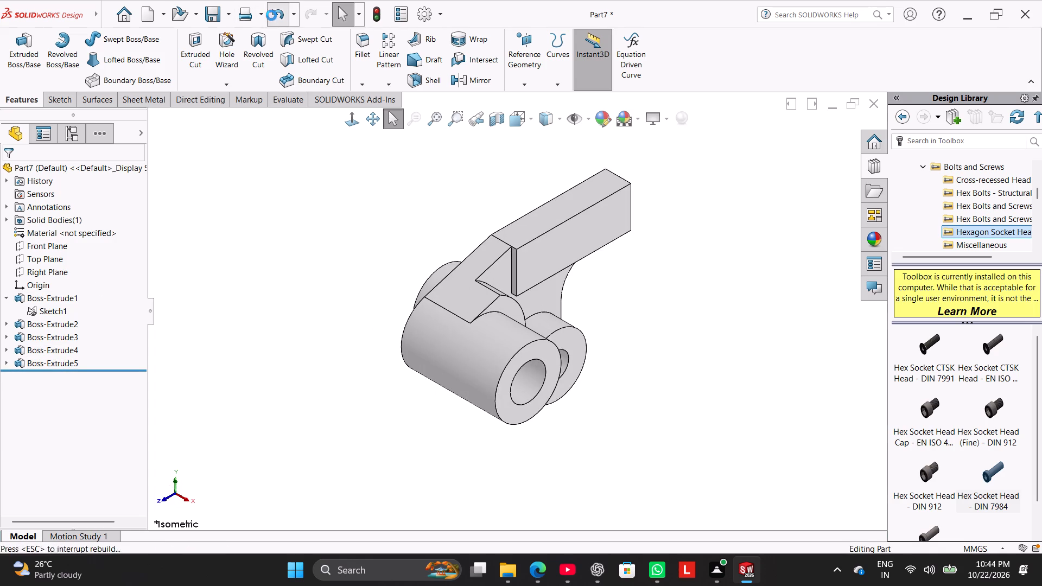
{"action": "right_click_drag", "start_coordinate": [288, 303], "coordinate": [447, 200]}
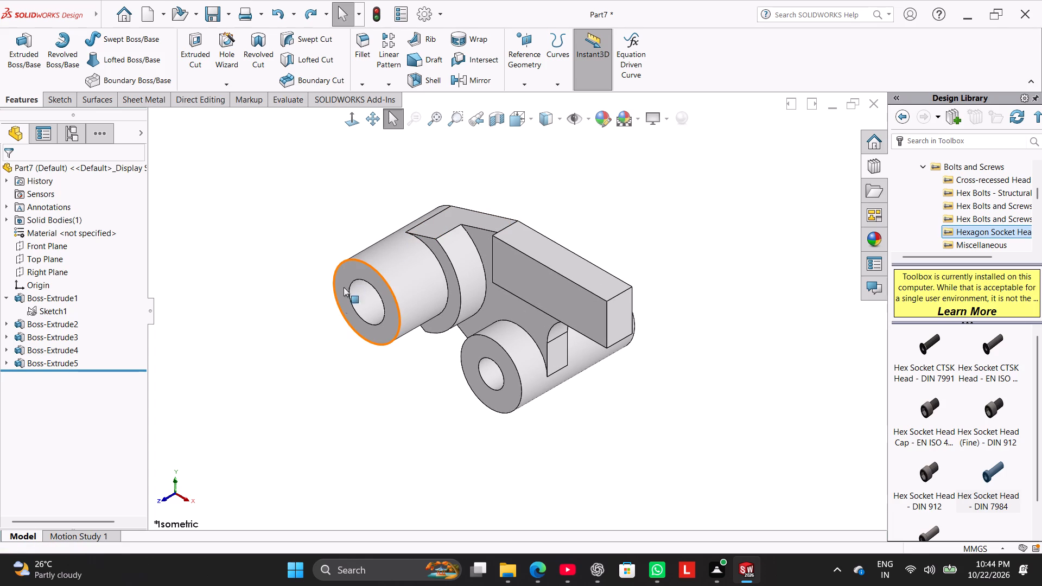
{"action": "right_click_drag", "start_coordinate": [327, 309], "coordinate": [357, 275]}
{"action": "right_click_drag", "start_coordinate": [294, 303], "coordinate": [381, 222]}
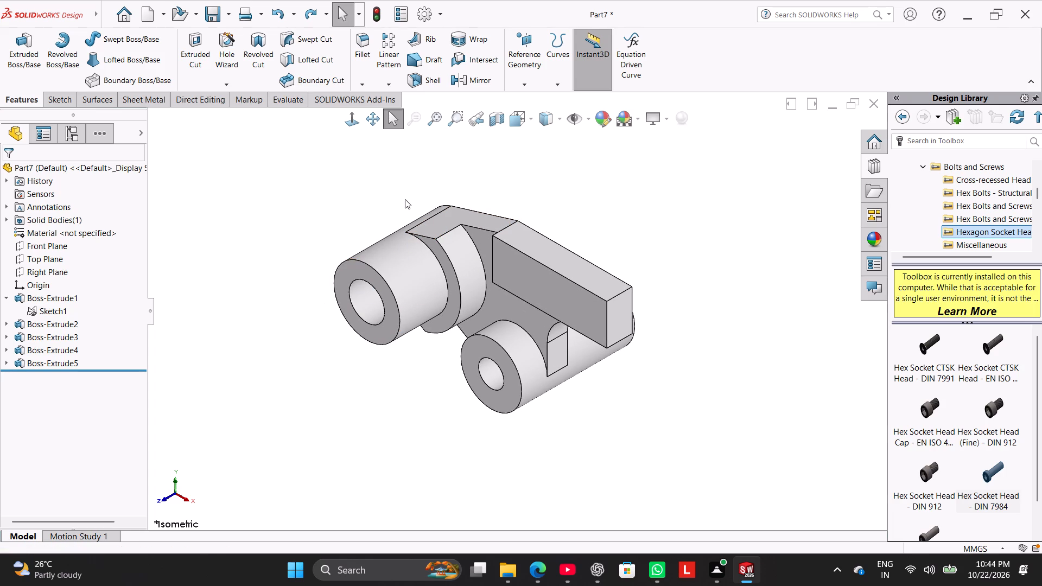
{"action": "left_click", "coordinate": [304, 265]}
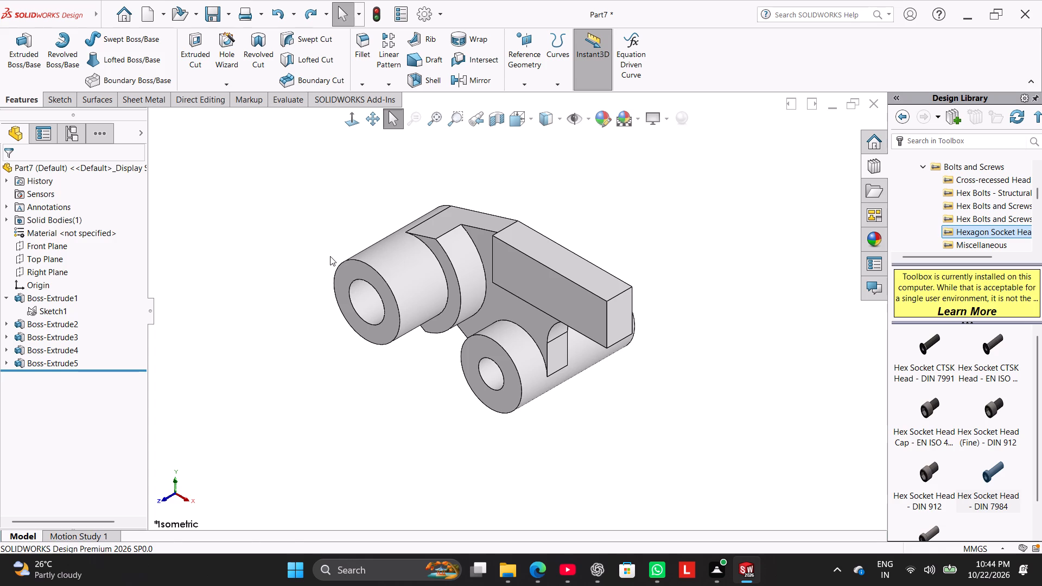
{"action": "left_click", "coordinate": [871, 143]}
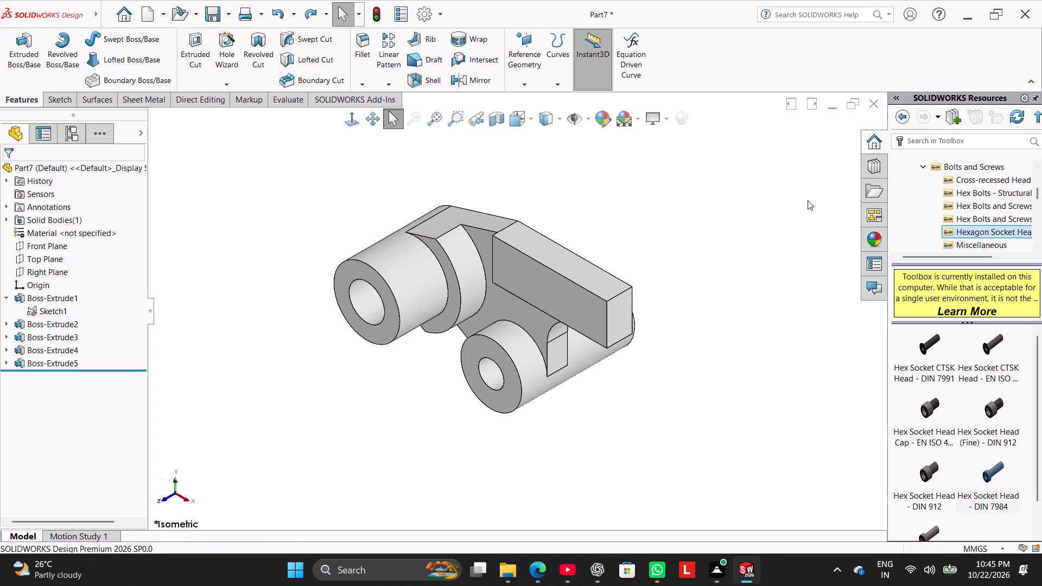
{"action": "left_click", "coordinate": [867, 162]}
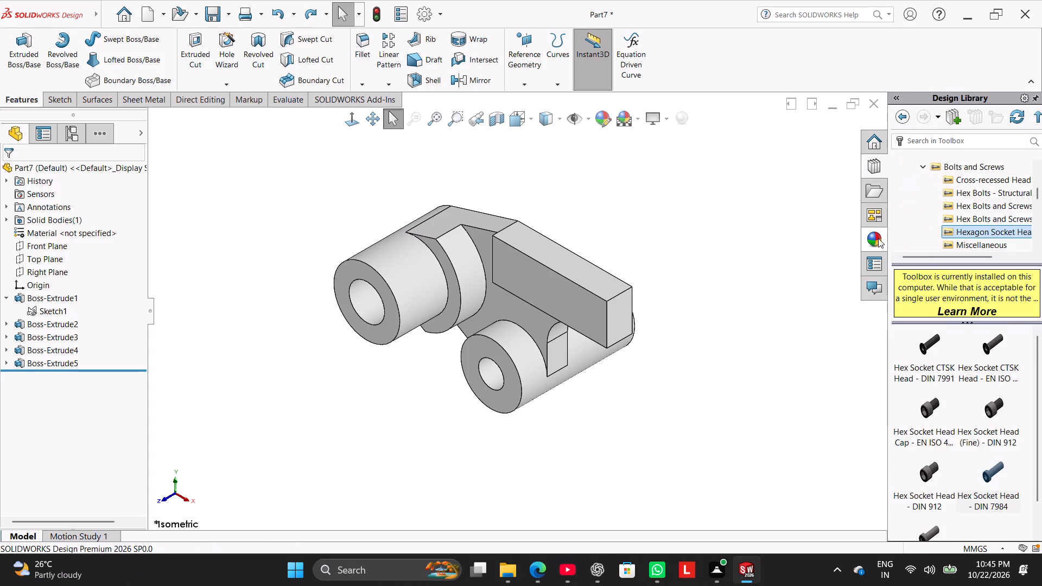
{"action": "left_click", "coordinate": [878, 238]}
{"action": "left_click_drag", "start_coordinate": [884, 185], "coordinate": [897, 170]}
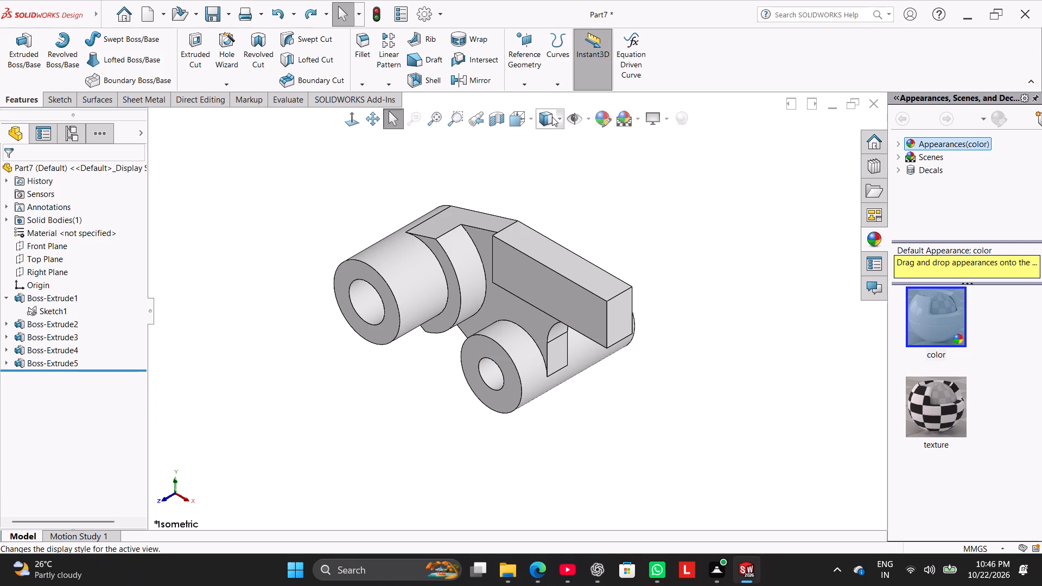
Turn on the display of temporary axes for the bracket's cylindrical bosses and holes.
{"action": "left_click", "coordinate": [533, 117]}
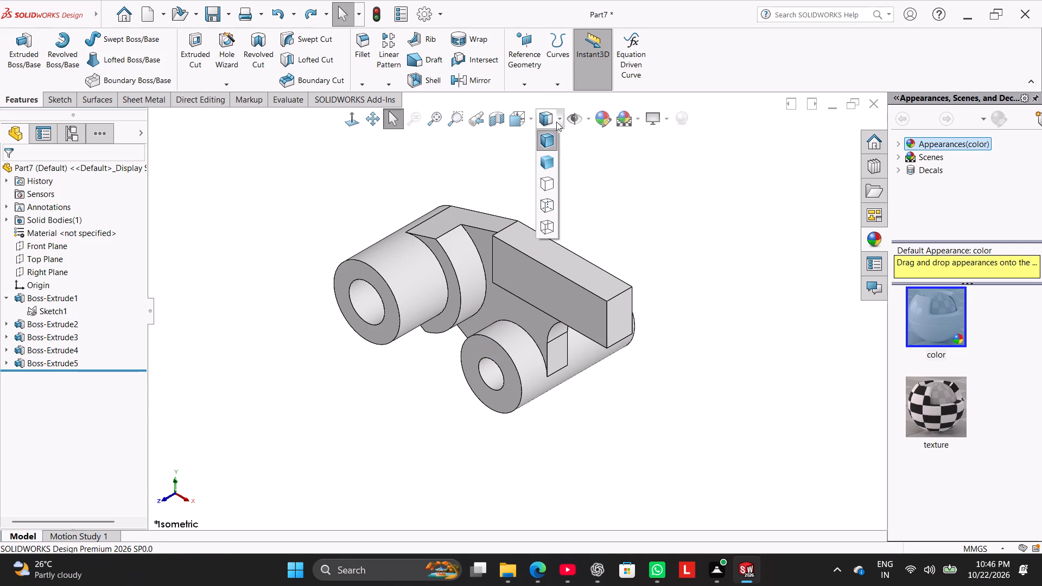
{"action": "left_click", "coordinate": [598, 160]}
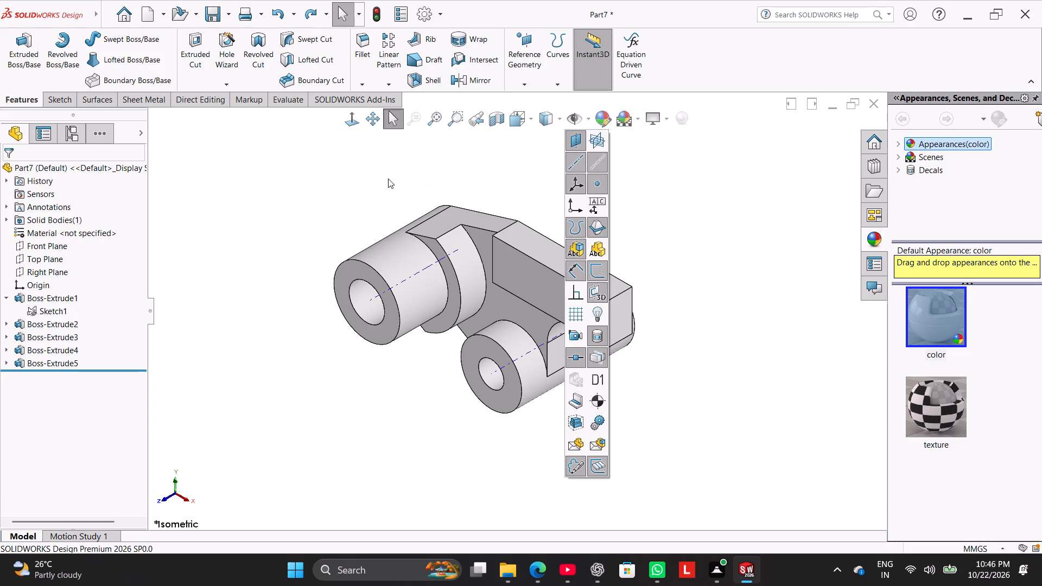
{"action": "left_click", "coordinate": [358, 182]}
Create a reference plane through the lower cylindrical boss's axis, parallel to the end face of the rectangular arm.
{"action": "left_click", "coordinate": [532, 42]}
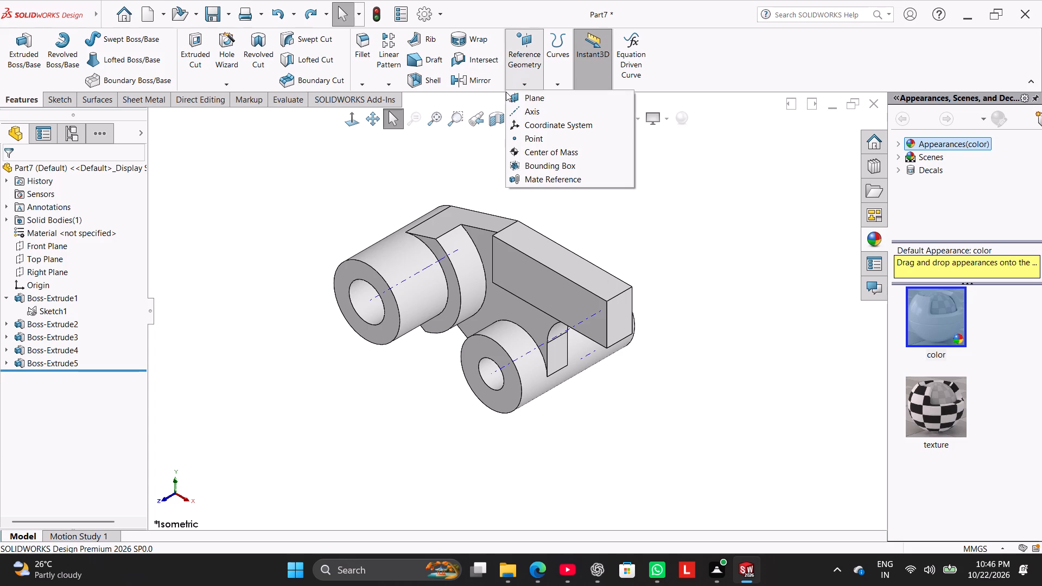
{"action": "left_click", "coordinate": [526, 99]}
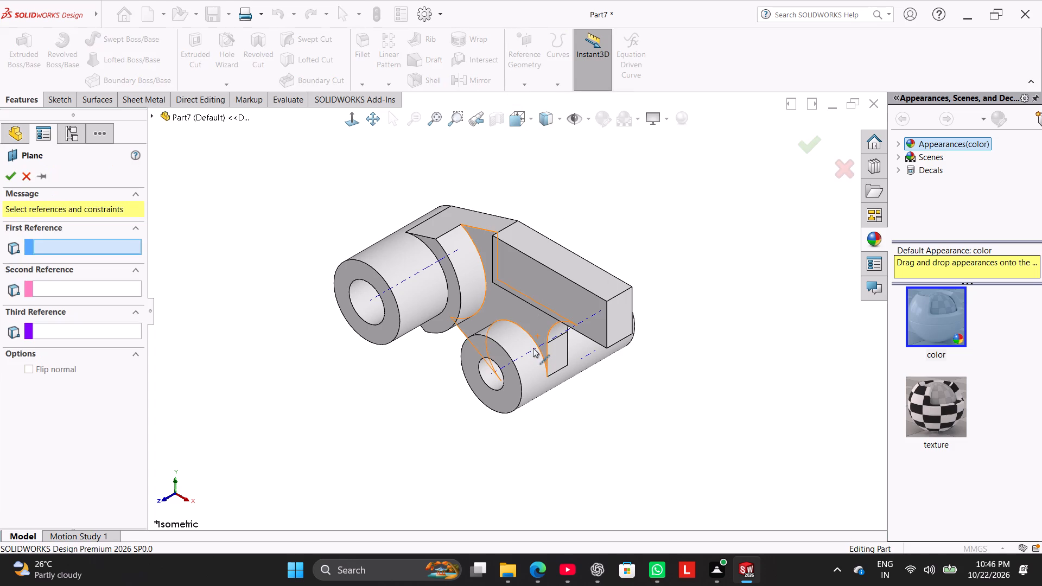
{"action": "left_click", "coordinate": [533, 348]}
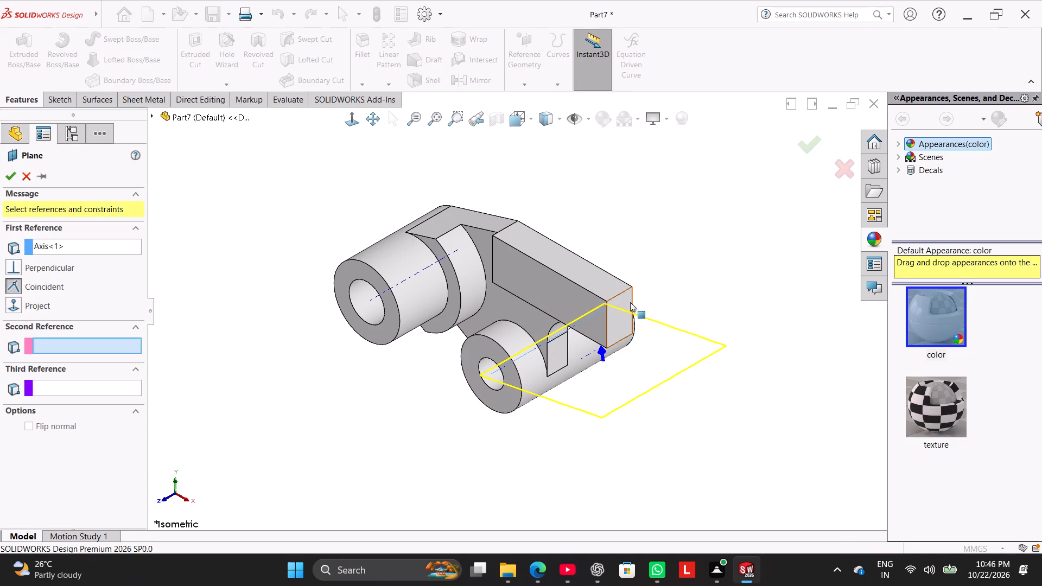
{"action": "left_click", "coordinate": [624, 300]}
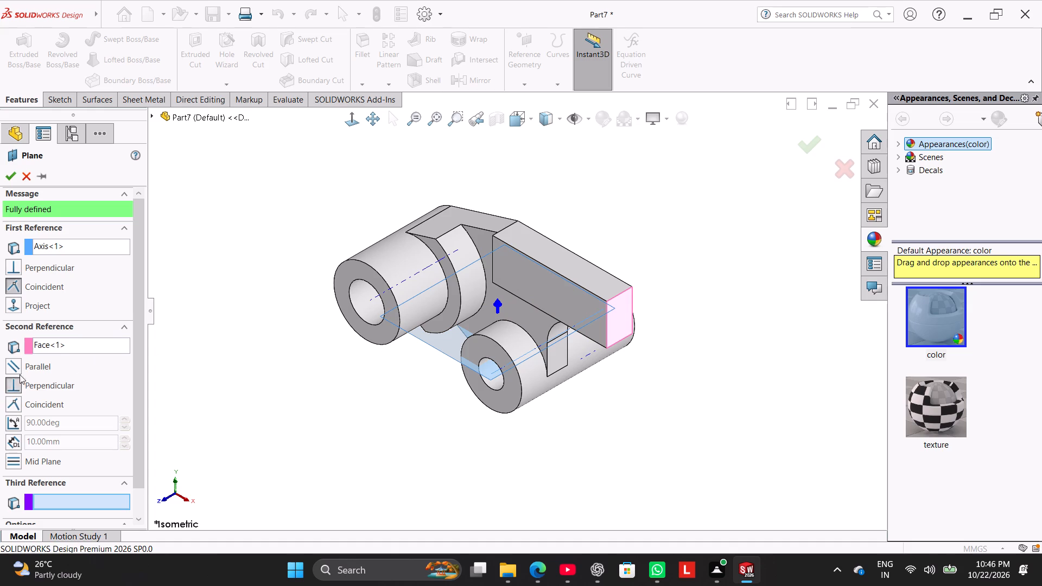
{"action": "left_click", "coordinate": [36, 362]}
{"action": "left_click", "coordinate": [12, 176]}
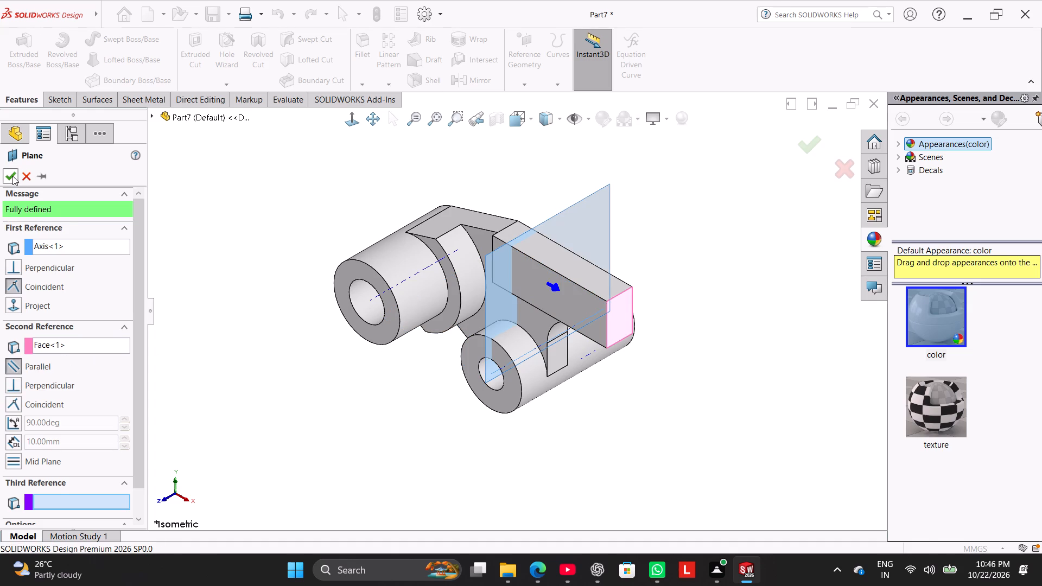
{"action": "left_click", "coordinate": [211, 290]}
Create a second reference plane offset 44 mm from Plane1 toward the free end of the rectangular arm.
{"action": "middle_click_drag", "start_coordinate": [239, 356], "coordinate": [256, 367]}
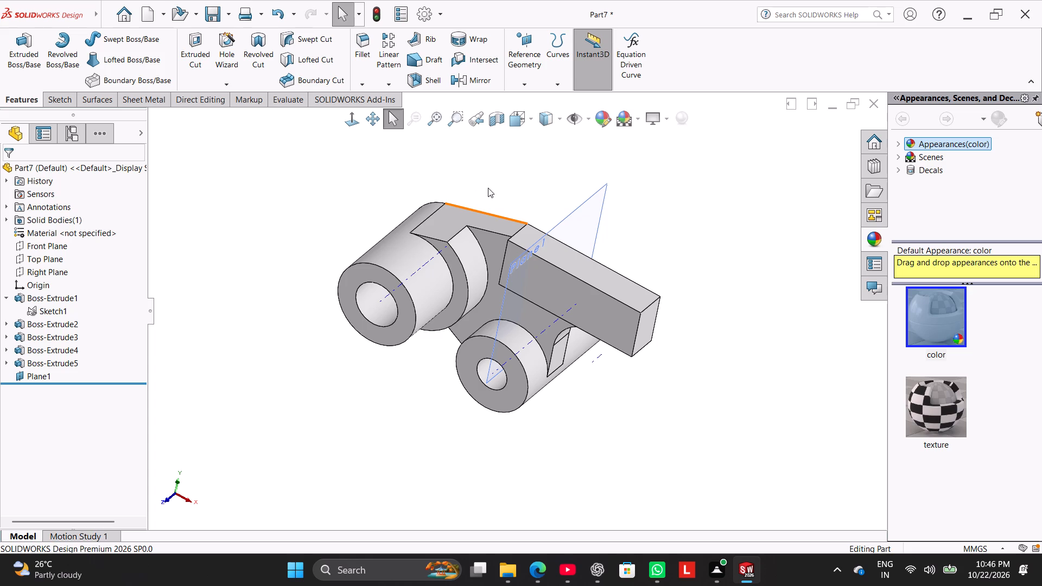
{"action": "left_click", "coordinate": [520, 49]}
{"action": "left_click", "coordinate": [541, 96]}
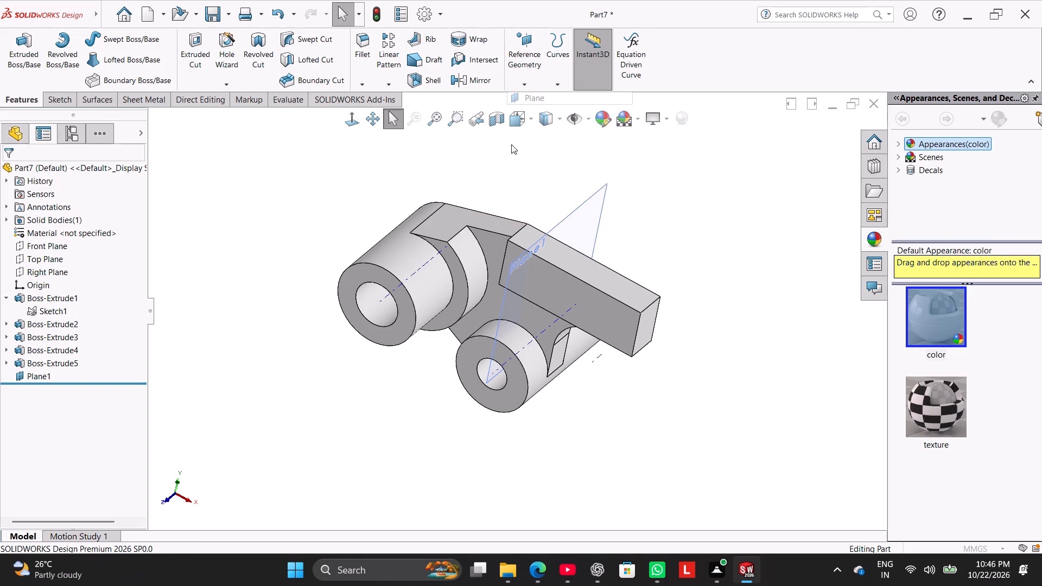
{"action": "left_click", "coordinate": [590, 232]}
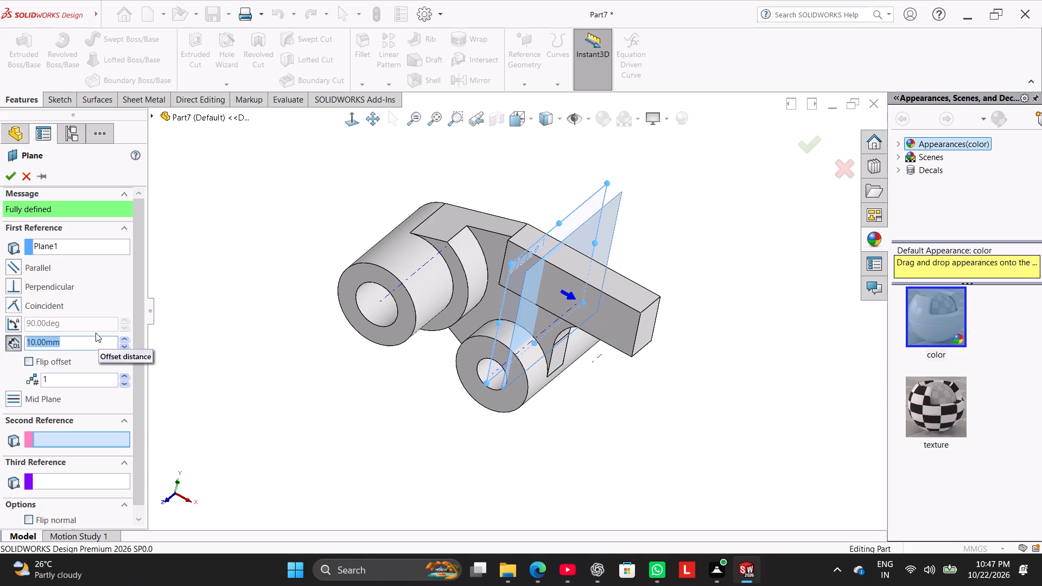
{"action": "type", "text": "44"}
{"action": "key", "text": "Return"}
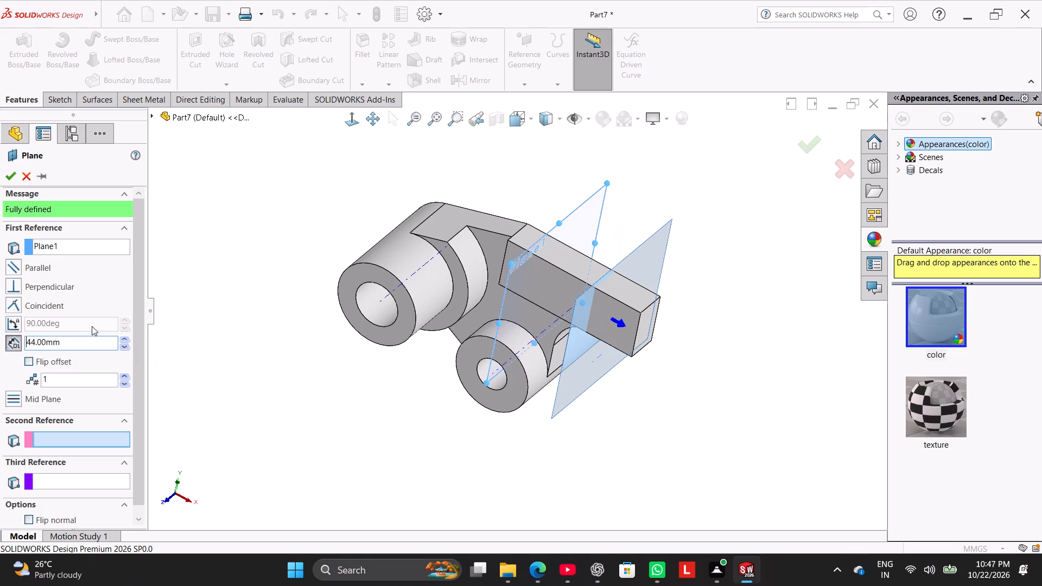
{"action": "left_click", "coordinate": [8, 176]}
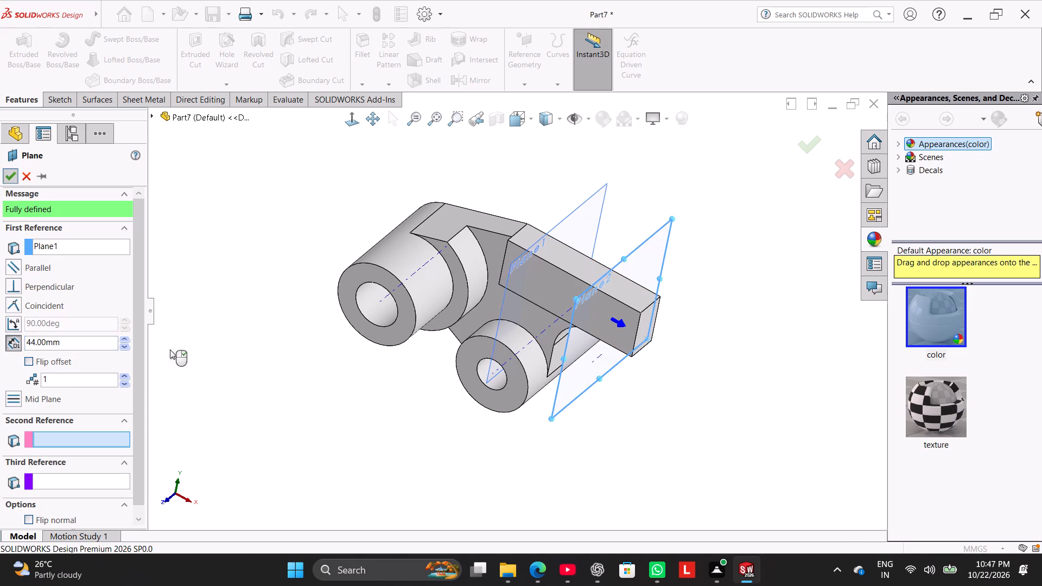
{"action": "left_click", "coordinate": [176, 365]}
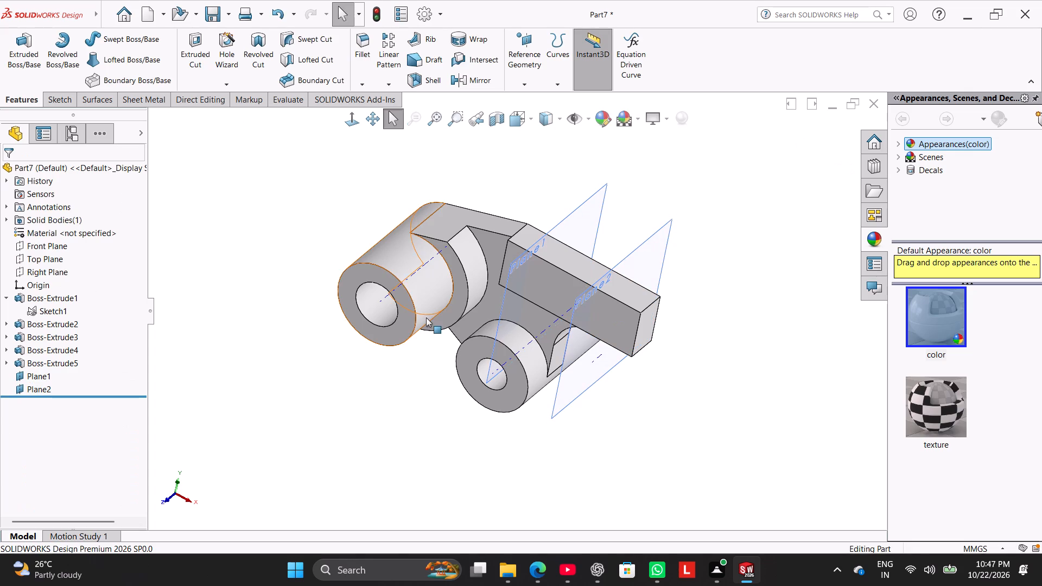
Start a sketch on Plane2 and draw a 28 mm diameter circle centred on the lower boss's axis near its rear end.
{"action": "right_click", "coordinate": [650, 269]}
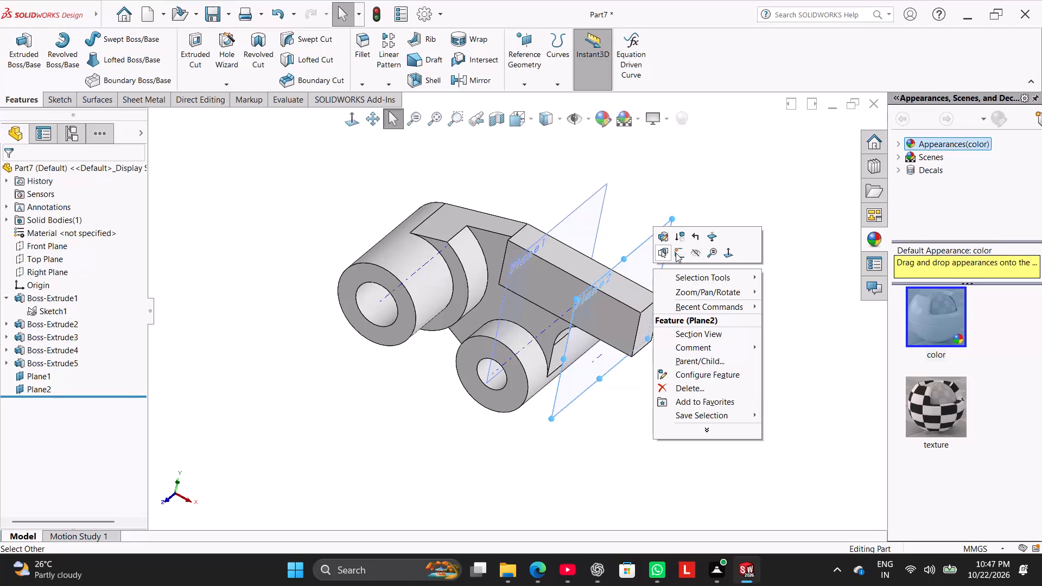
{"action": "left_click", "coordinate": [676, 253]}
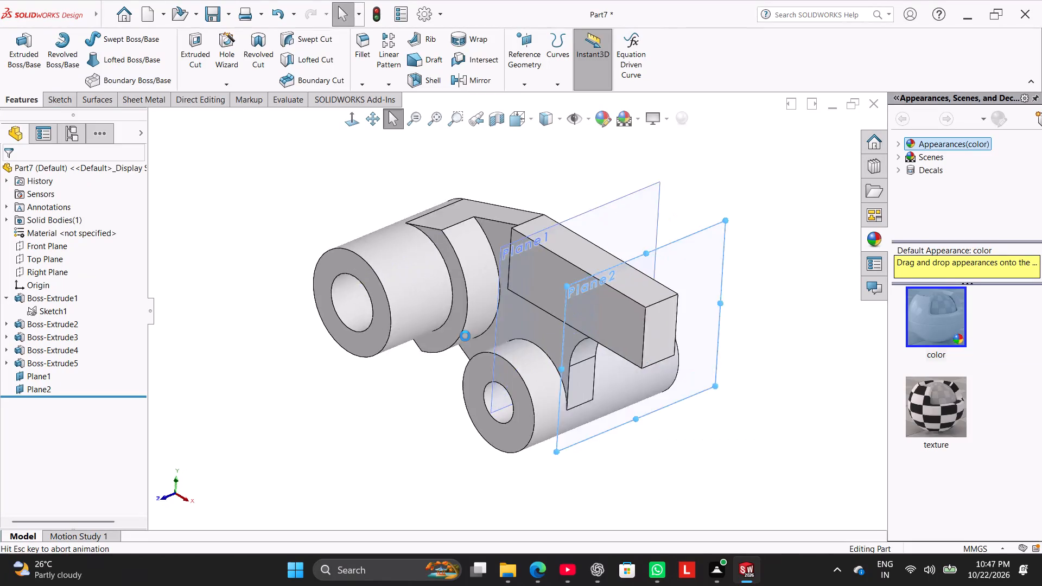
{"action": "left_click", "coordinate": [209, 387]}
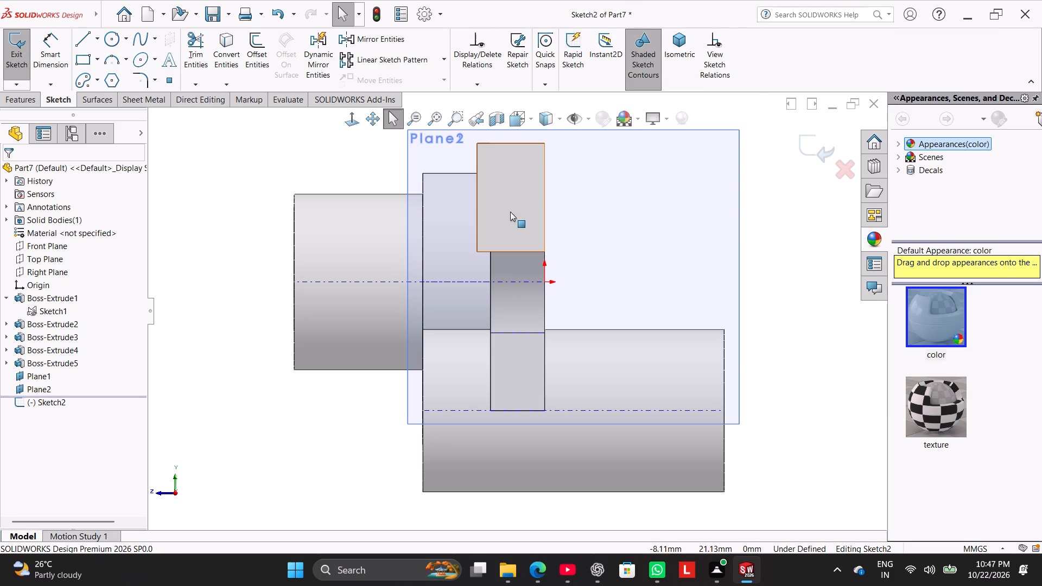
{"action": "scroll", "coordinate": [538, 284], "scroll_direction": "up", "scroll_amount": 1}
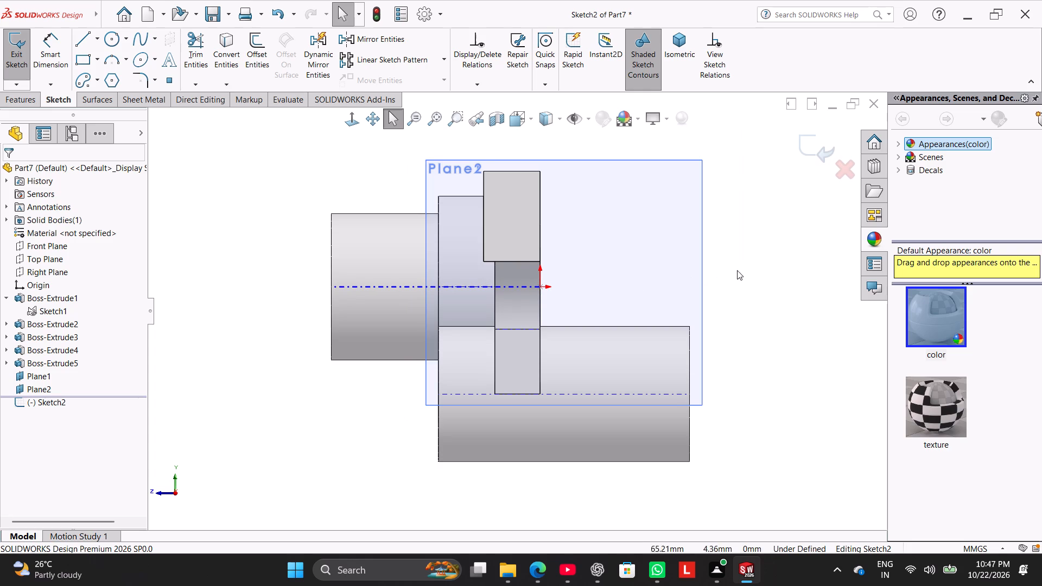
{"action": "left_click", "coordinate": [115, 42]}
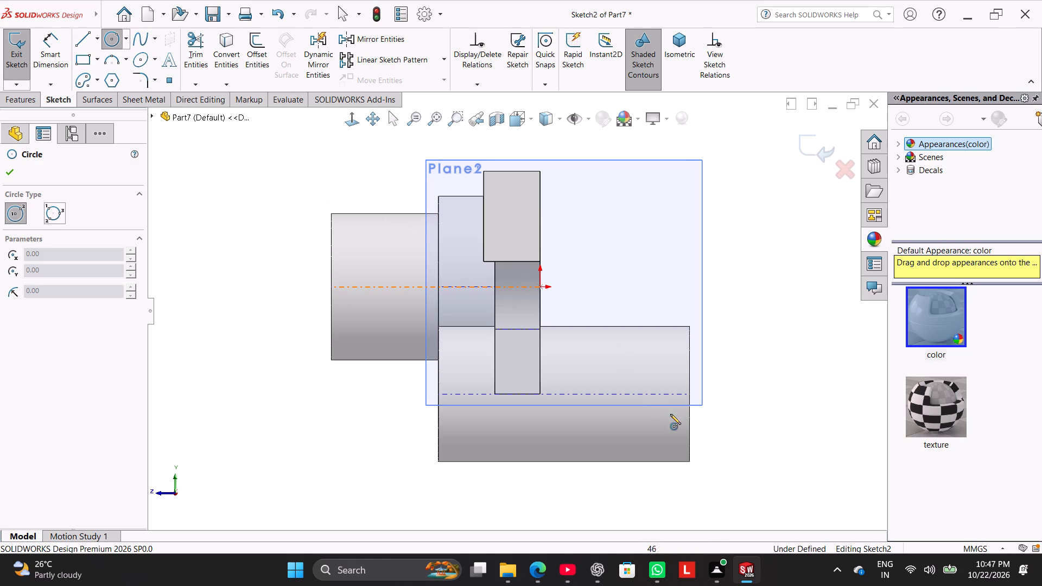
{"action": "left_click", "coordinate": [643, 393]}
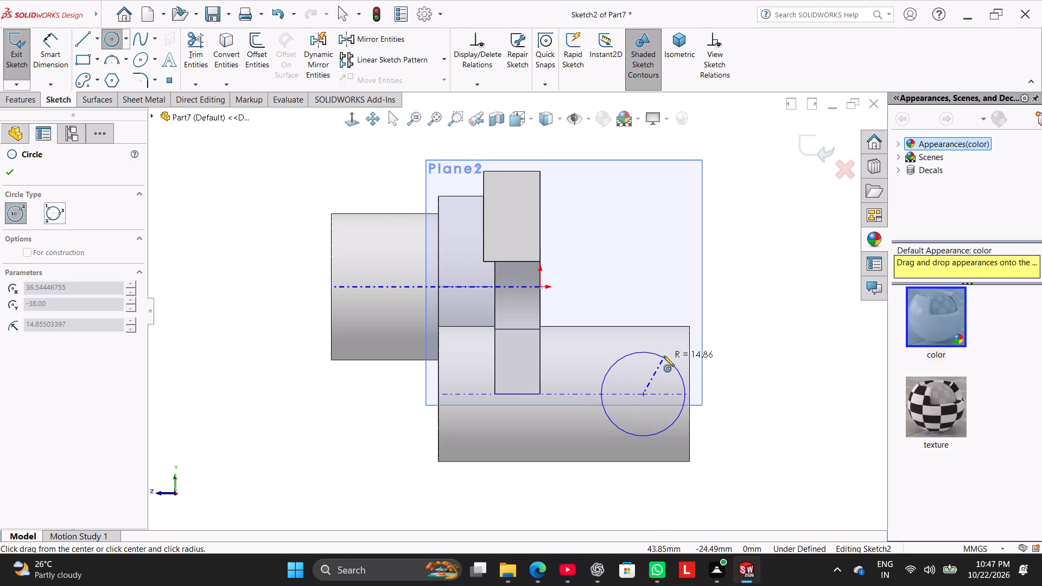
{"action": "left_click", "coordinate": [664, 356]}
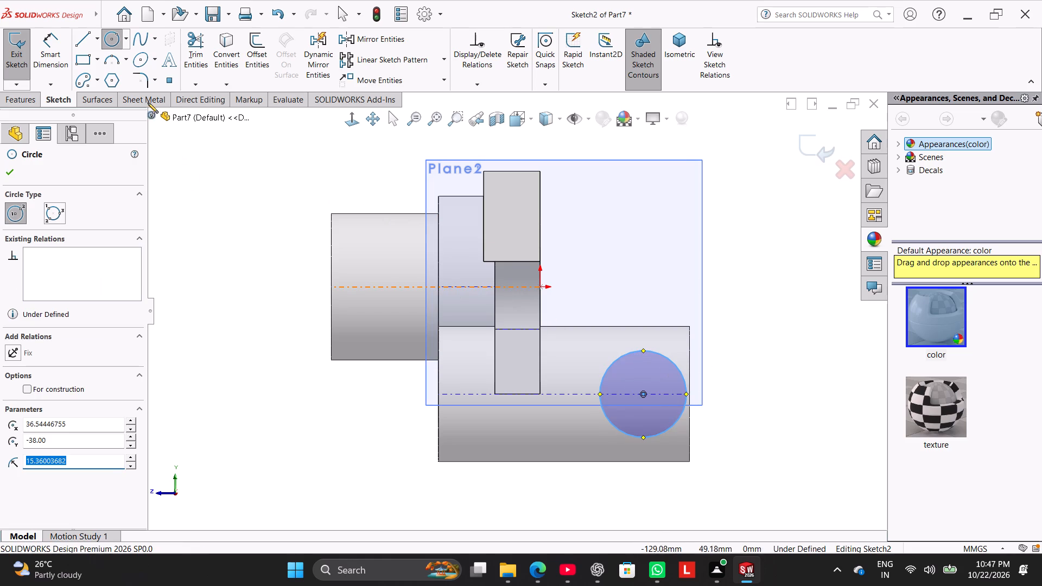
{"action": "left_click_drag", "start_coordinate": [63, 47], "coordinate": [67, 54]}
{"action": "left_click", "coordinate": [636, 353]}
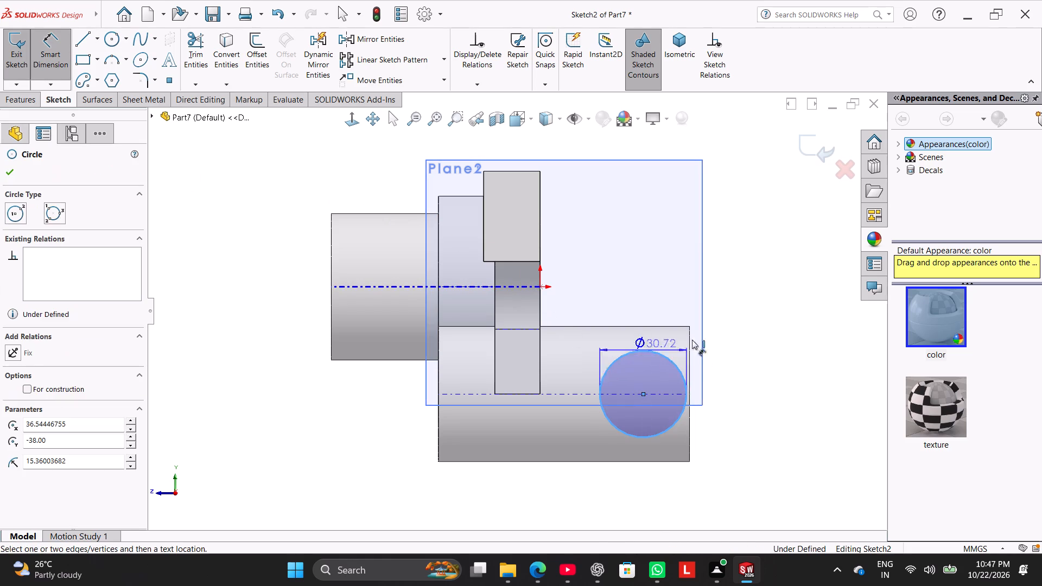
{"action": "left_click", "coordinate": [724, 325]}
{"action": "type", "text": "28"}
{"action": "key", "text": "Return"}
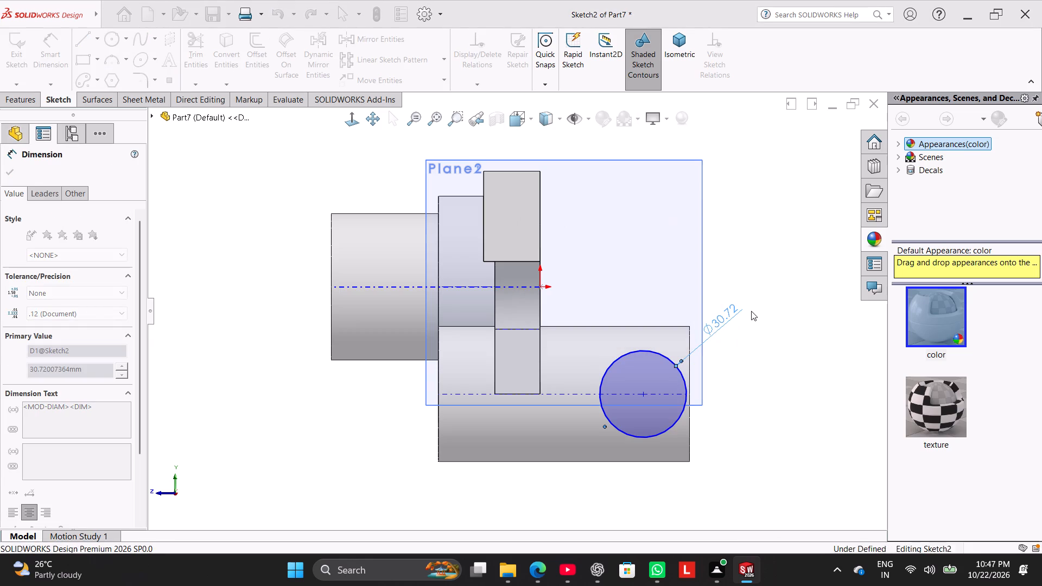
{"action": "right_click", "coordinate": [784, 249]}
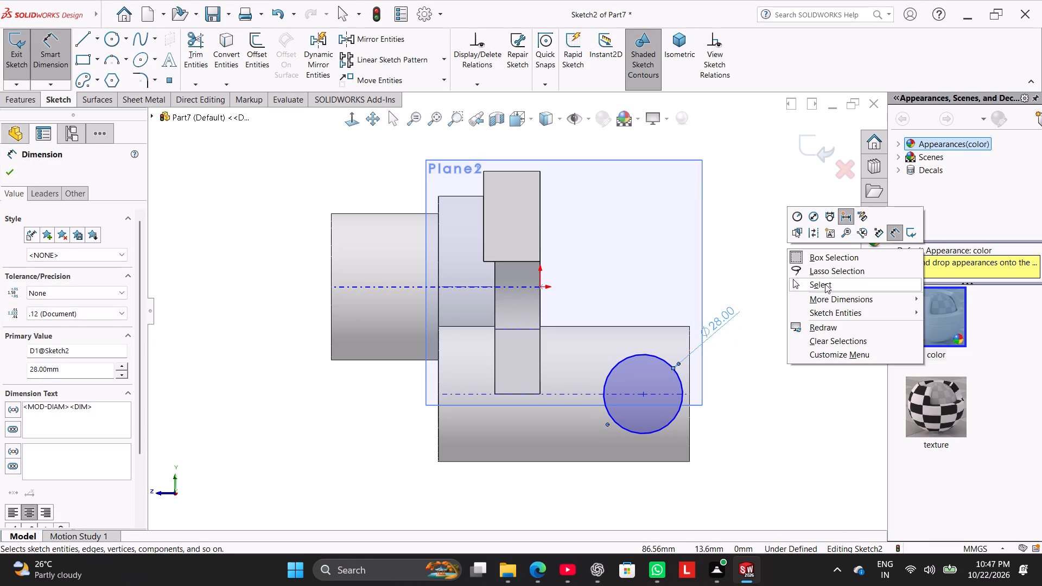
{"action": "left_click", "coordinate": [825, 284]}
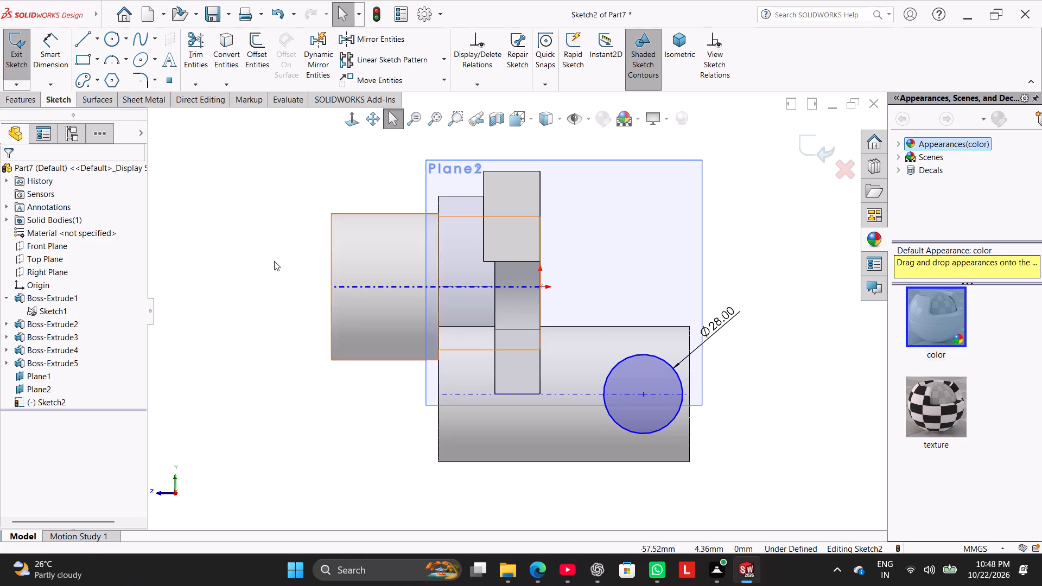
Draw a 10 mm diameter circle centred on the lower boss's axis near its front end.
{"action": "left_click", "coordinate": [117, 40]}
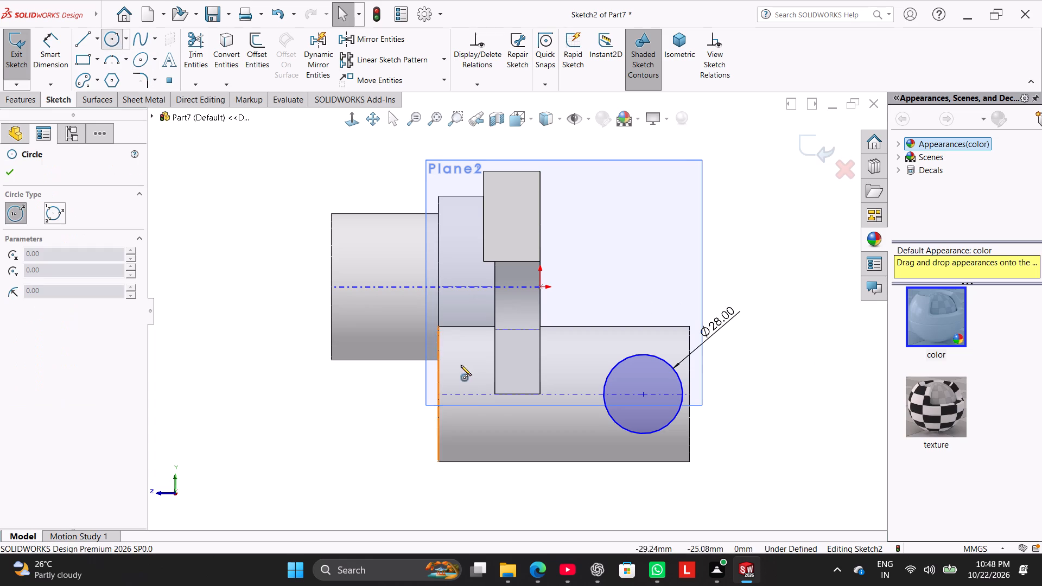
{"action": "left_click", "coordinate": [486, 393]}
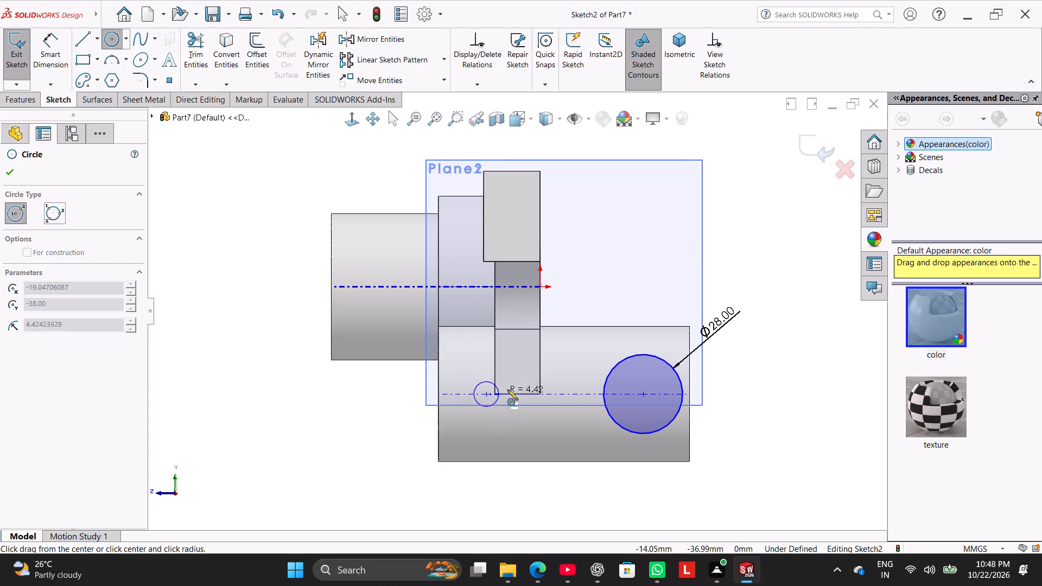
{"action": "left_click", "coordinate": [522, 370]}
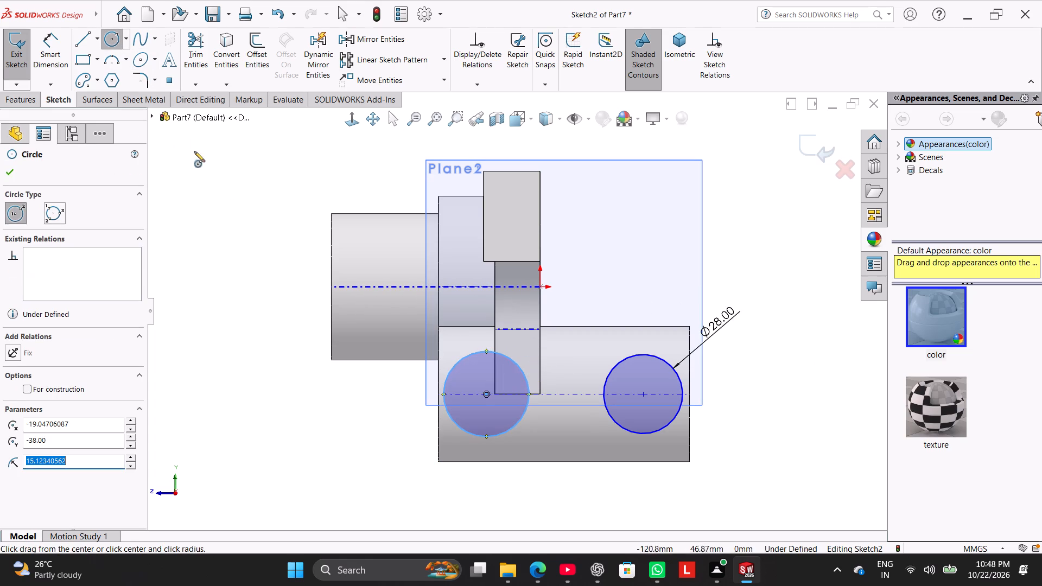
{"action": "right_click_drag", "start_coordinate": [240, 262], "coordinate": [403, 244]}
{"action": "left_click", "coordinate": [481, 351]}
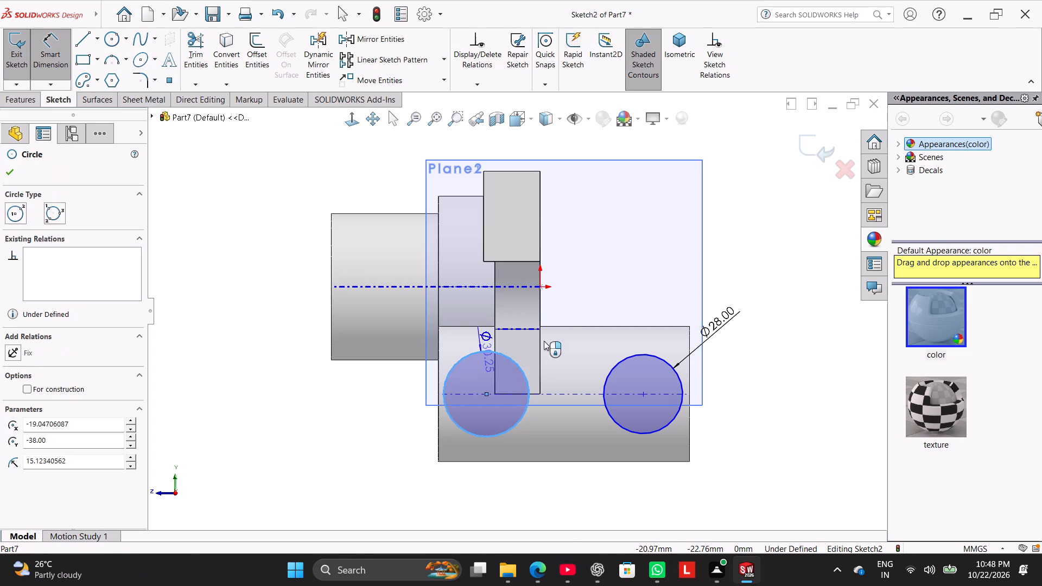
{"action": "left_click", "coordinate": [569, 324]}
{"action": "type", "text": "10"}
{"action": "key", "text": "Return"}
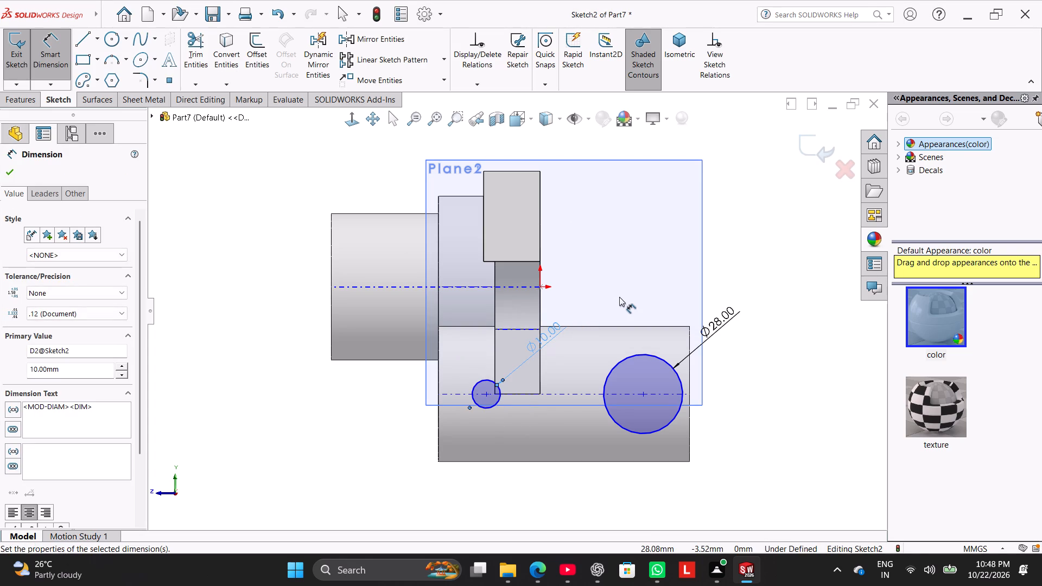
Draw a 10 mm diameter circle centred on the upper boss's axis near its front end.
{"action": "left_click", "coordinate": [372, 287]}
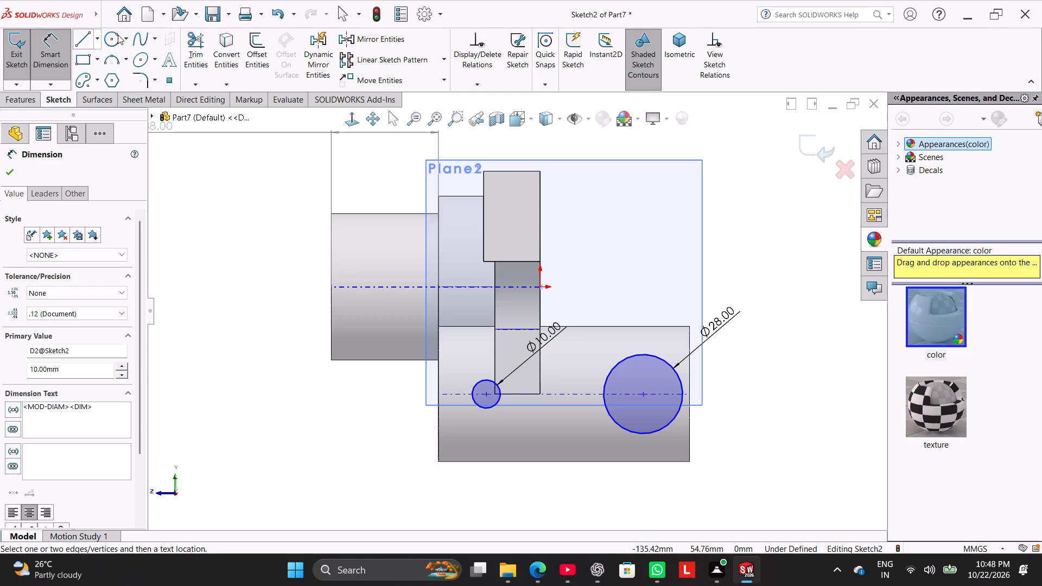
{"action": "left_click", "coordinate": [116, 36]}
{"action": "left_click", "coordinate": [363, 287]}
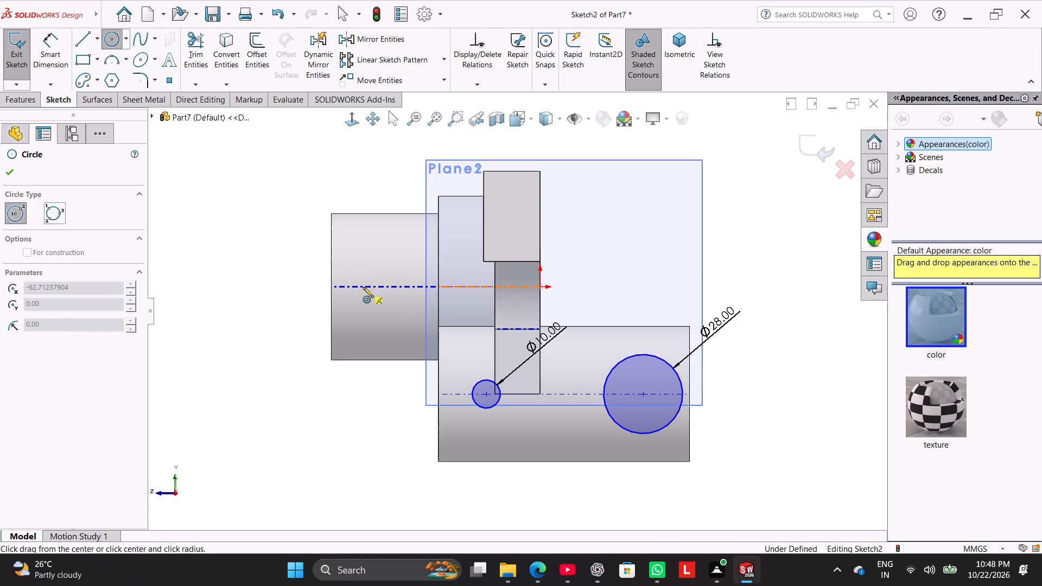
{"action": "left_click", "coordinate": [379, 271]}
{"action": "right_click_drag", "start_coordinate": [361, 229], "coordinate": [383, 237]}
{"action": "right_click_drag", "start_coordinate": [395, 236], "coordinate": [415, 236]}
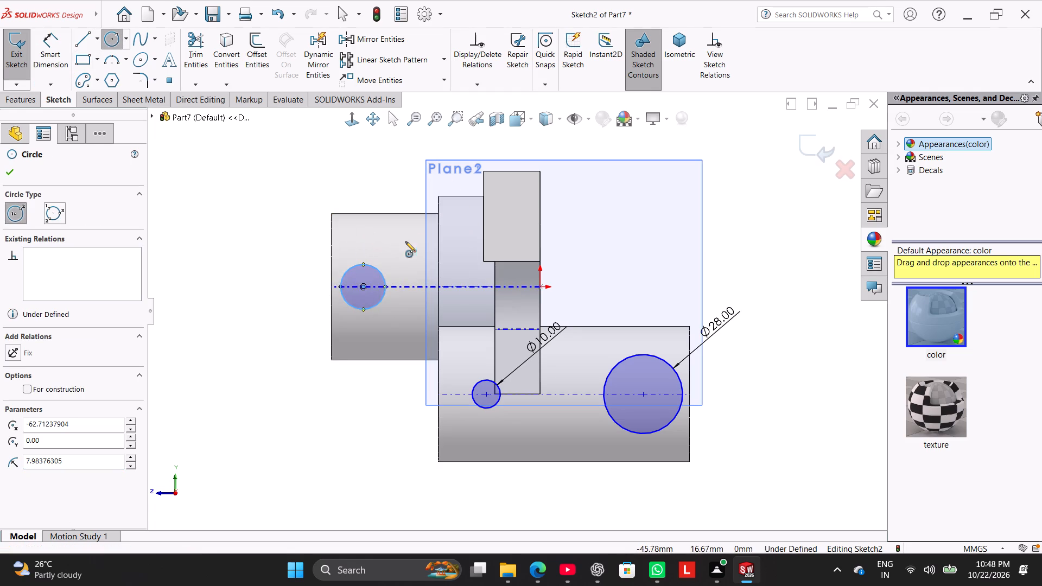
{"action": "right_click_drag", "start_coordinate": [354, 240], "coordinate": [434, 236]}
{"action": "left_click", "coordinate": [367, 262]}
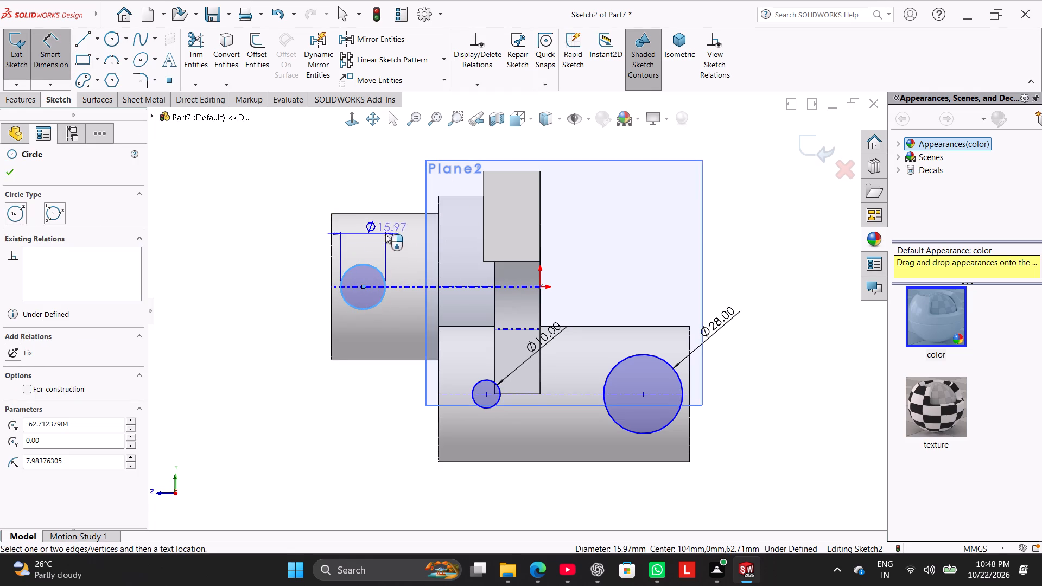
{"action": "left_click", "coordinate": [387, 232]}
{"action": "type", "text": "10"}
{"action": "key", "text": "Return"}
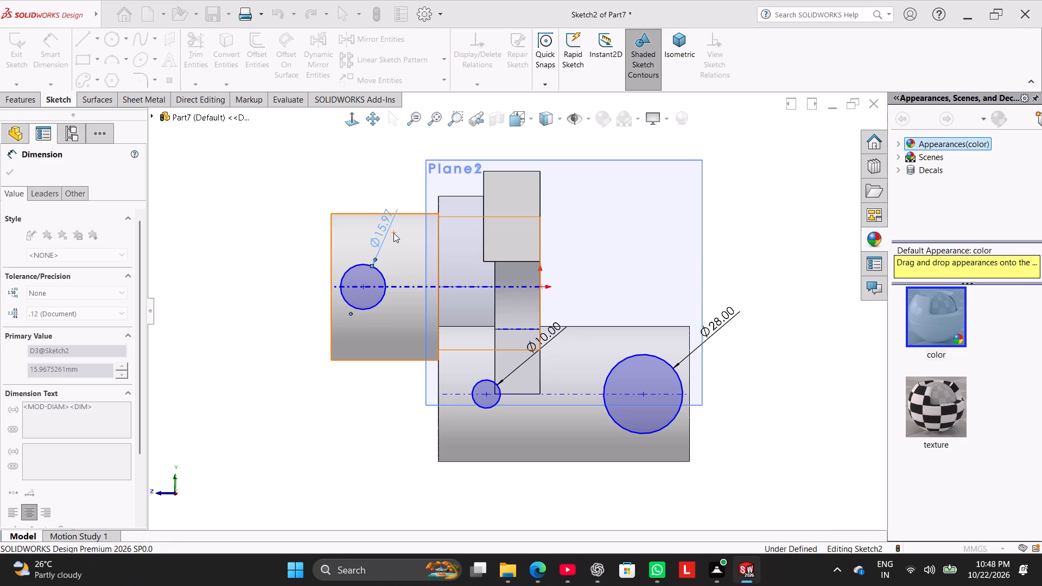
Dimension the upper boss circle's centre 14 mm from the upper boss's front end edge.
{"action": "left_click", "coordinate": [361, 289]}
{"action": "left_click", "coordinate": [332, 260]}
{"action": "left_click", "coordinate": [348, 188]}
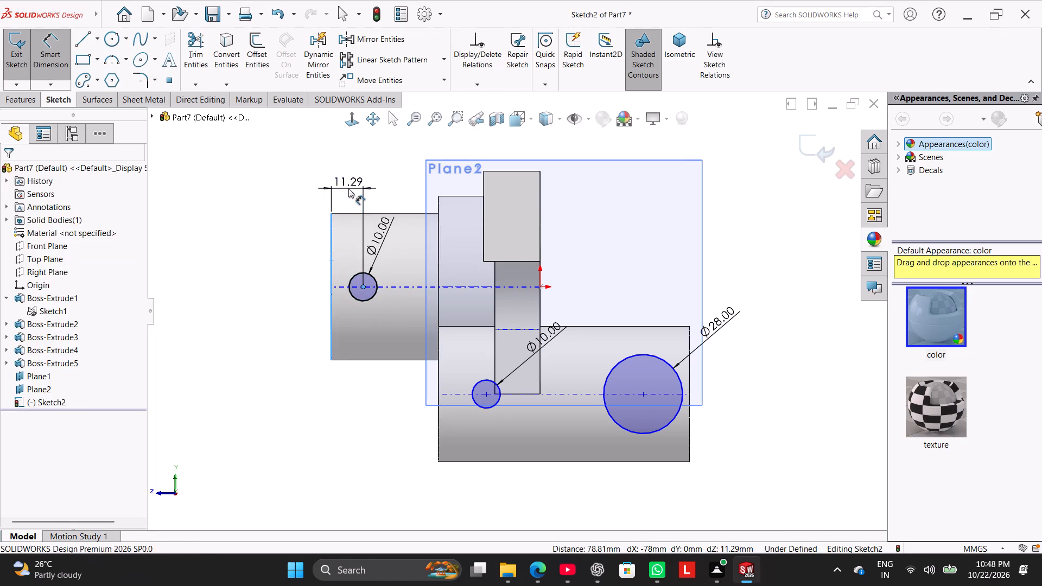
{"action": "type", "text": "14"}
{"action": "key", "text": "Return"}
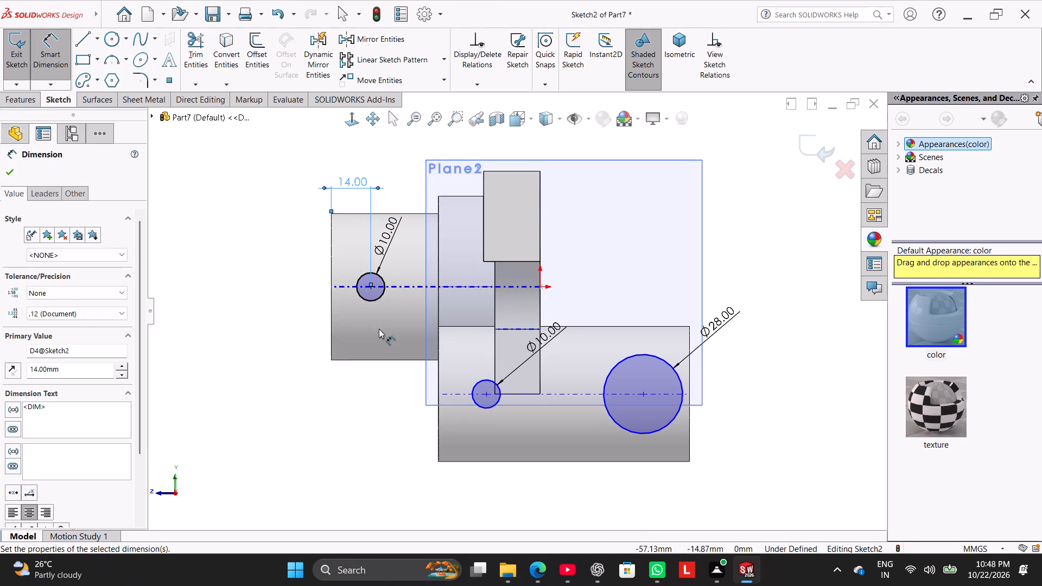
Dimension the small lower circle's centre 48 mm from the upper boss's front end edge.
{"action": "left_click", "coordinate": [487, 393]}
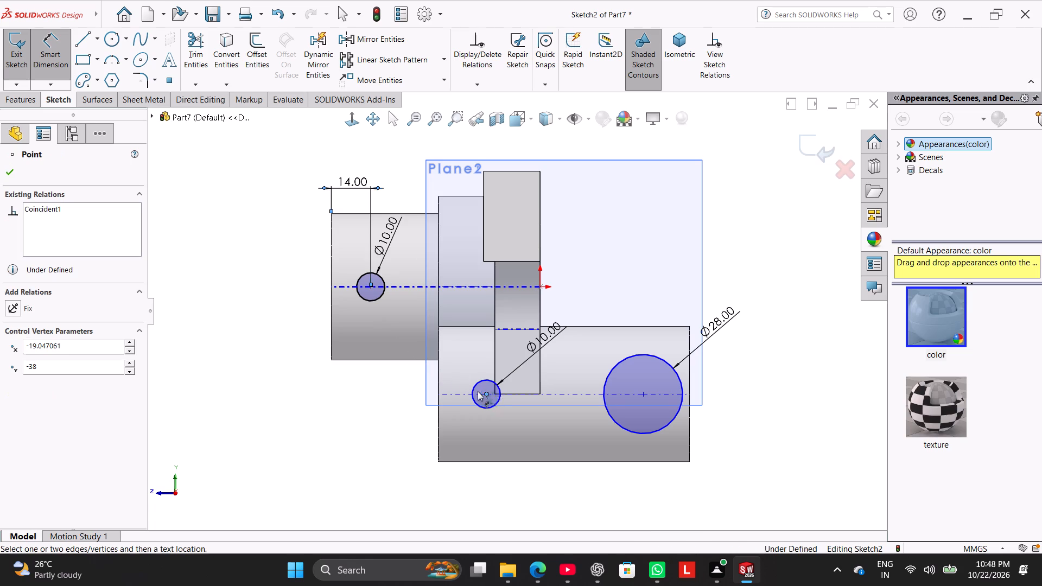
{"action": "left_click", "coordinate": [332, 329]}
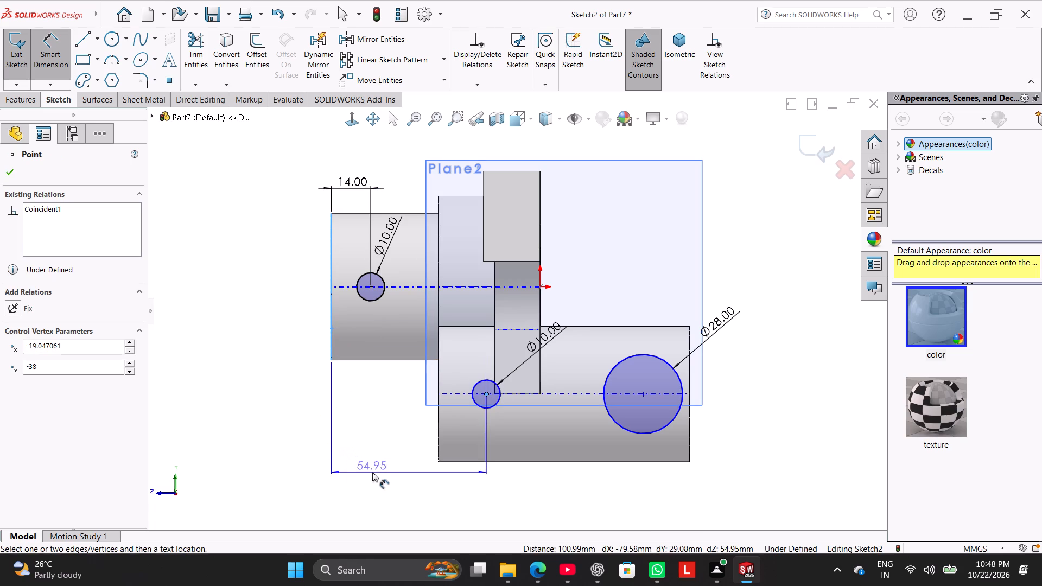
{"action": "left_click", "coordinate": [378, 484]}
{"action": "type", "text": "48"}
{"action": "key", "text": "Return"}
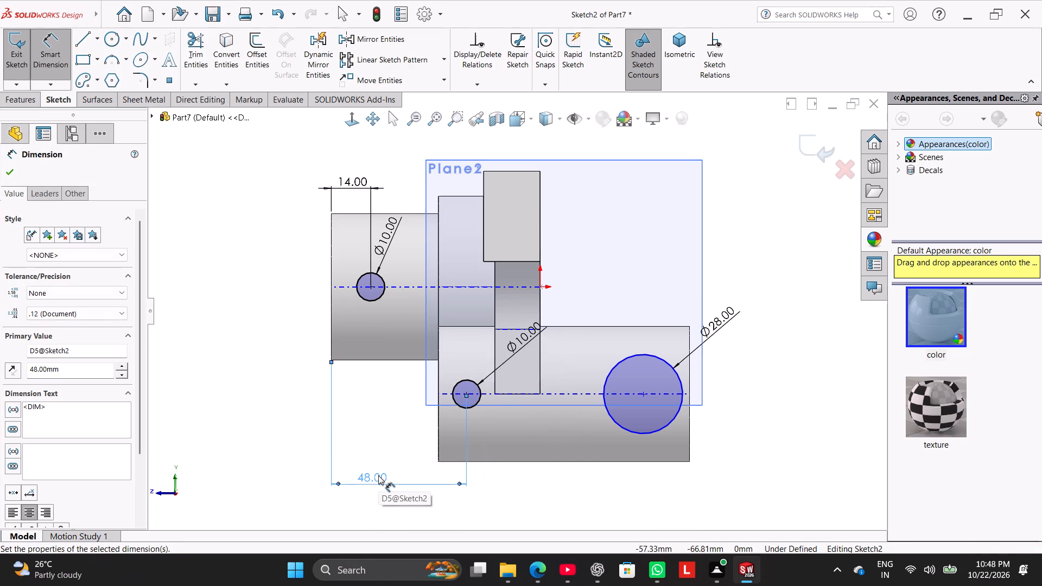
Dimension the 28 mm circle's centre 28 mm from the lower boss's rear end edge.
{"action": "left_click", "coordinate": [643, 395]}
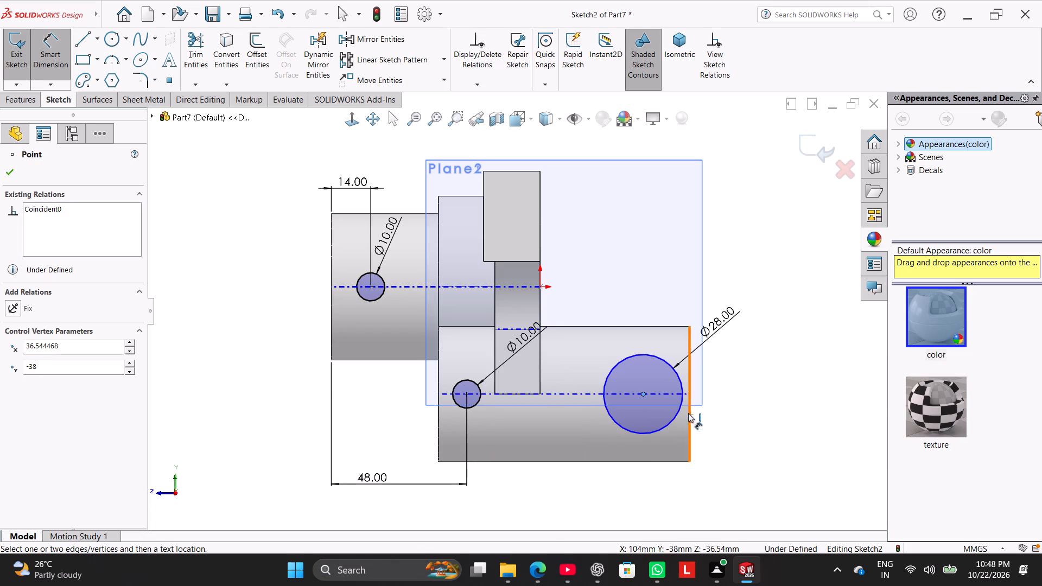
{"action": "left_click", "coordinate": [688, 413]}
{"action": "left_click", "coordinate": [676, 304]}
{"action": "type", "text": "28"}
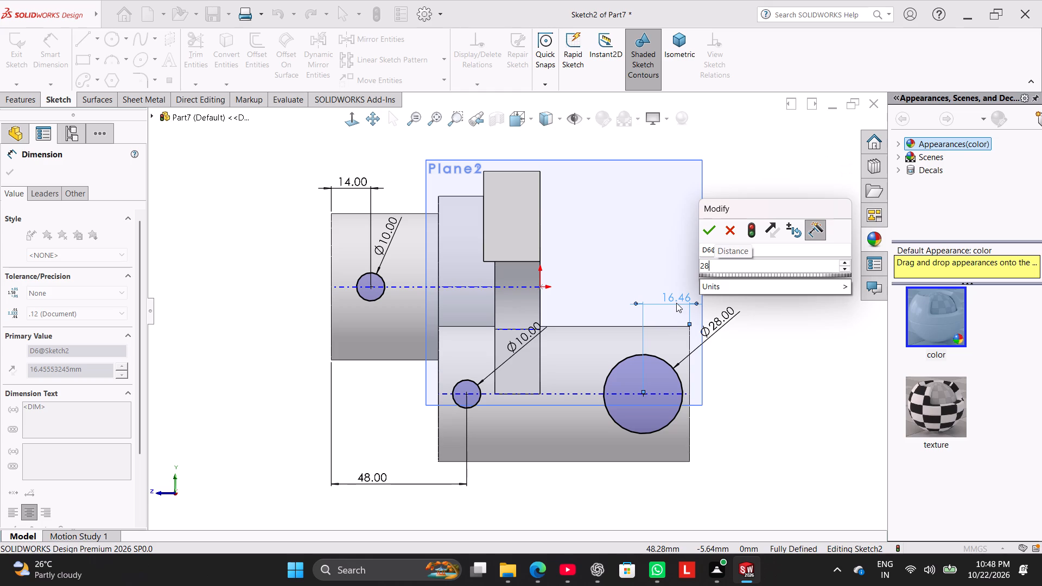
{"action": "key", "text": "Return"}
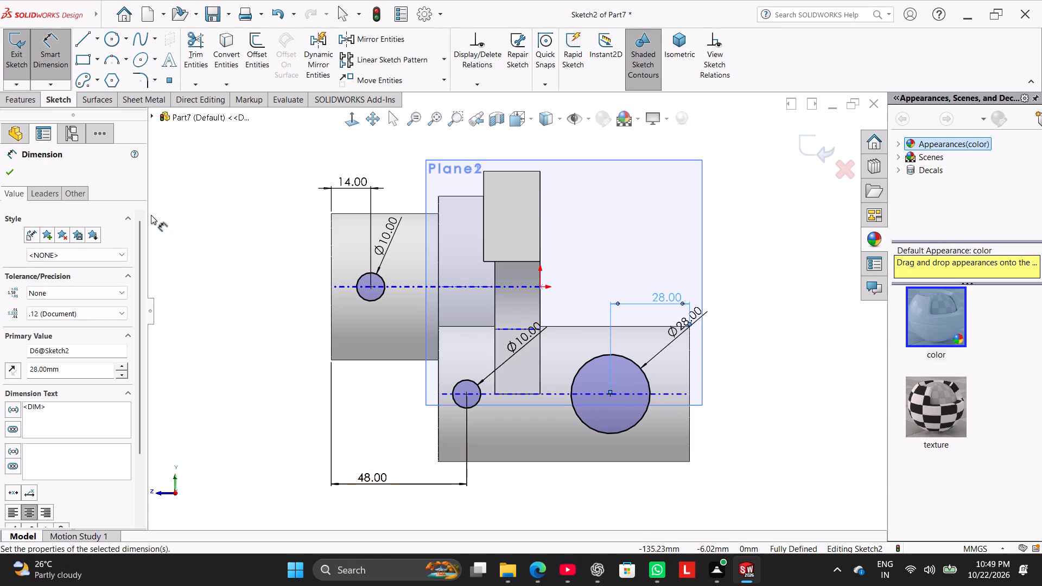
Switch to isometric view and start an Extruded Cut of the three circles with Through All - Both.
{"action": "left_click", "coordinate": [671, 63]}
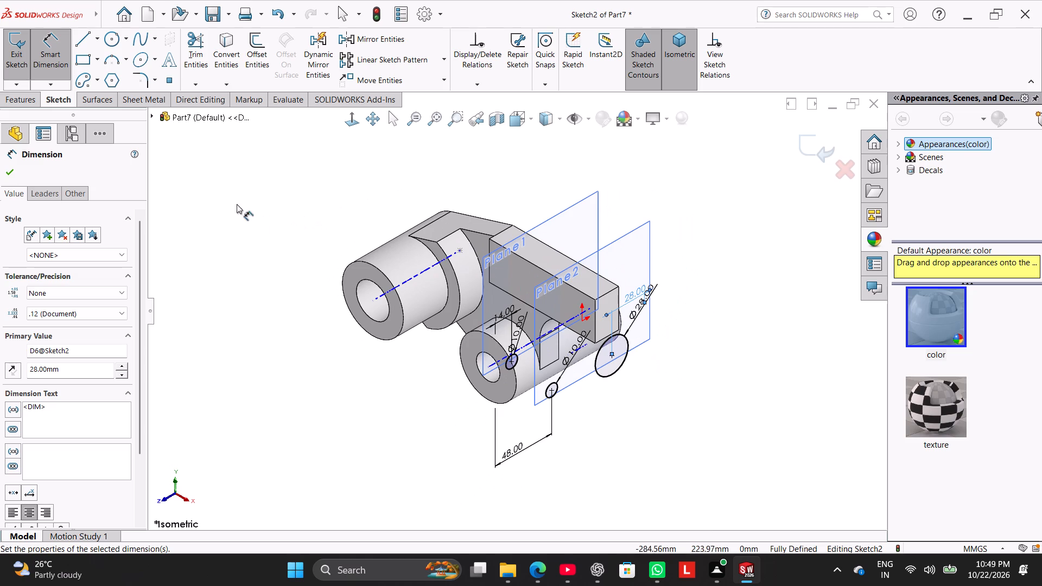
{"action": "left_click", "coordinate": [24, 103]}
{"action": "left_click", "coordinate": [190, 50]}
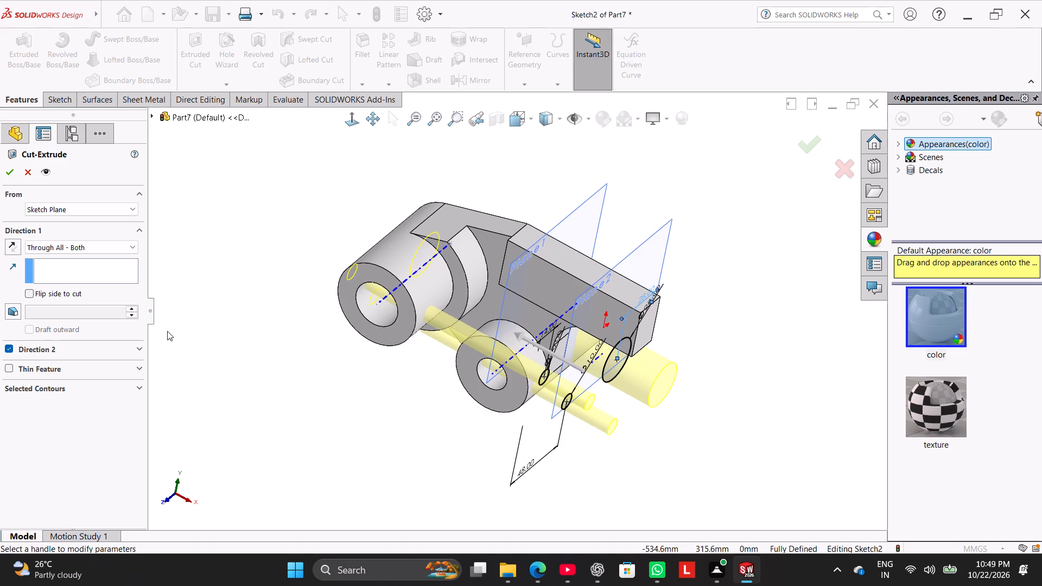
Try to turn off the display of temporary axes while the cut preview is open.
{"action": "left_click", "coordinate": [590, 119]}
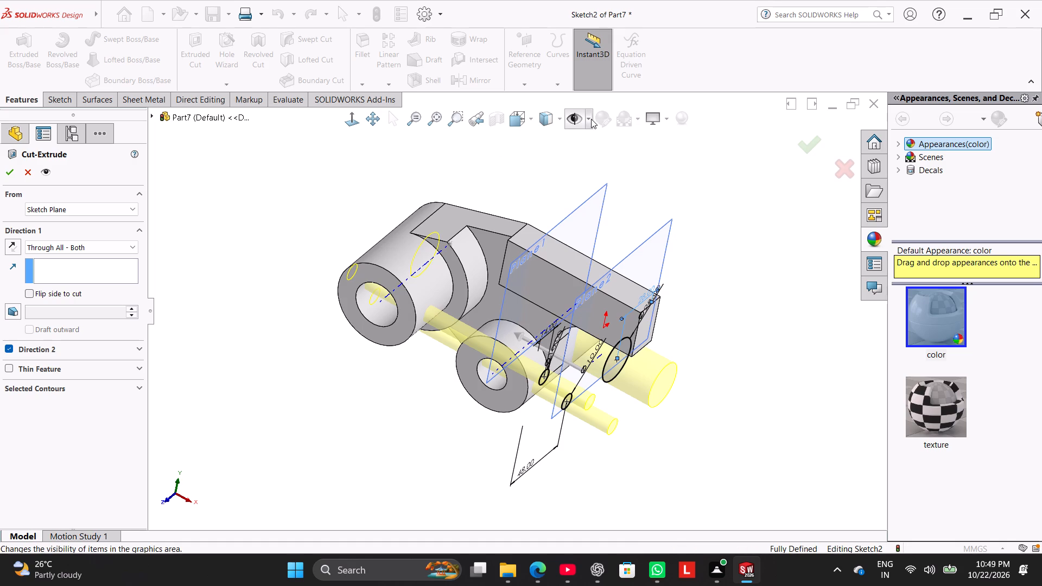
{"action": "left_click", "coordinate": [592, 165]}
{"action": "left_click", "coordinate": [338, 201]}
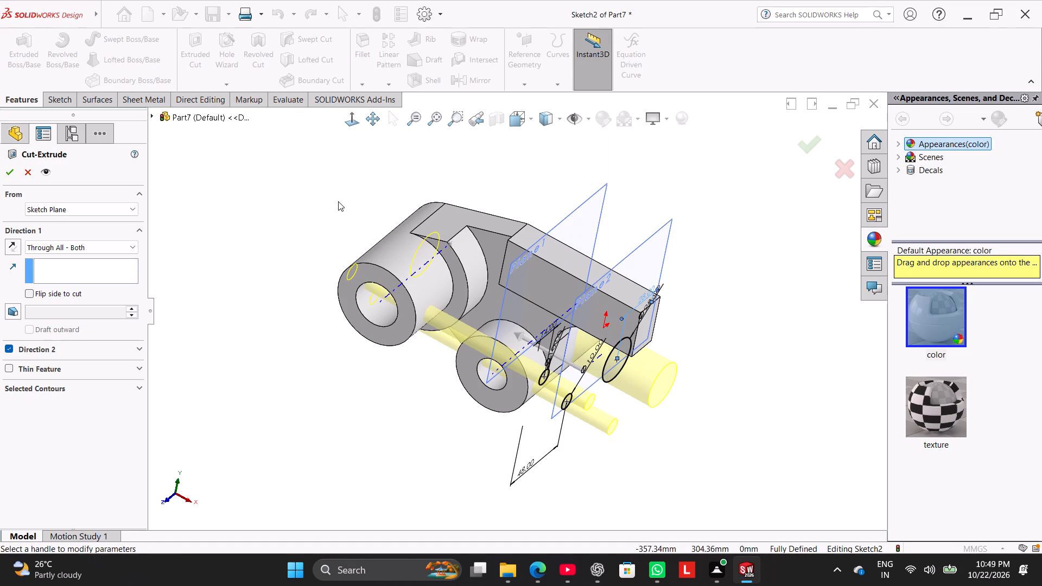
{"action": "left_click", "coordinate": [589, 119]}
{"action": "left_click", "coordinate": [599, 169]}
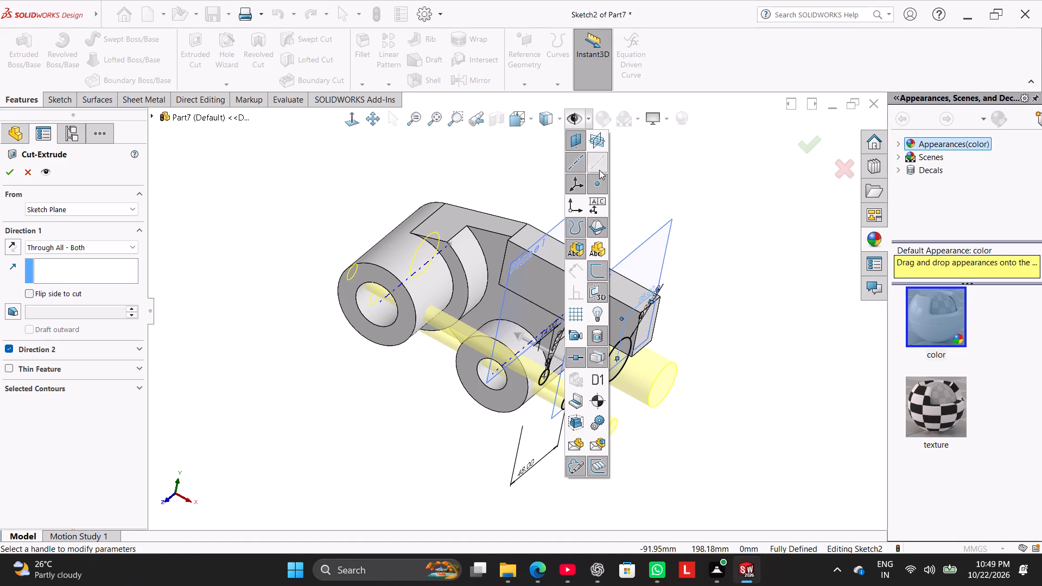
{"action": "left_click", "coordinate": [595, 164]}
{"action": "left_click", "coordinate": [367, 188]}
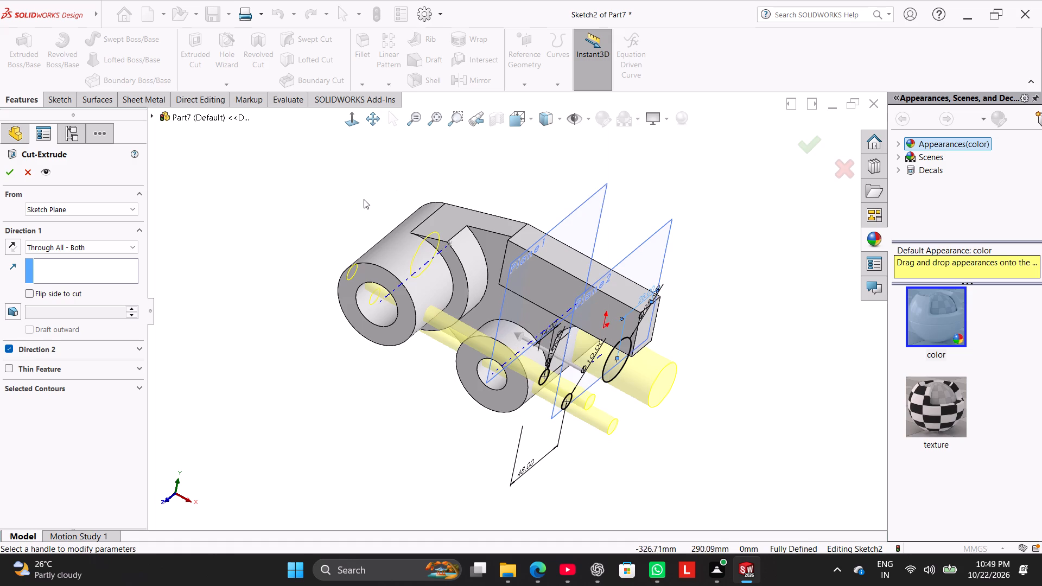
Turn off the cut's second direction and set its first direction to Up To Next.
{"action": "middle_click_drag", "start_coordinate": [278, 372], "coordinate": [287, 357]}
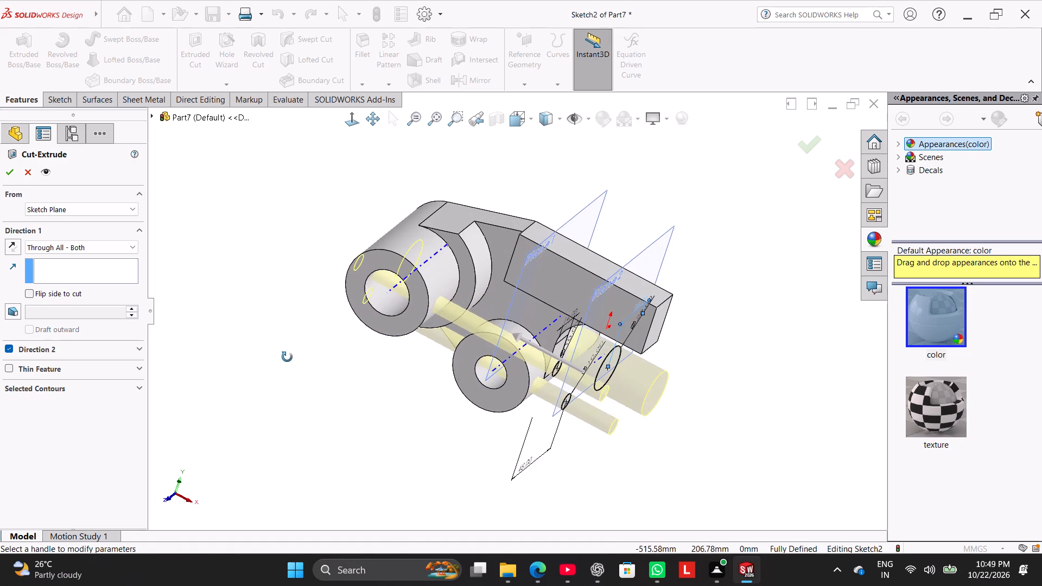
{"action": "middle_click_drag", "start_coordinate": [287, 357], "coordinate": [287, 359]}
{"action": "left_click", "coordinate": [285, 361]}
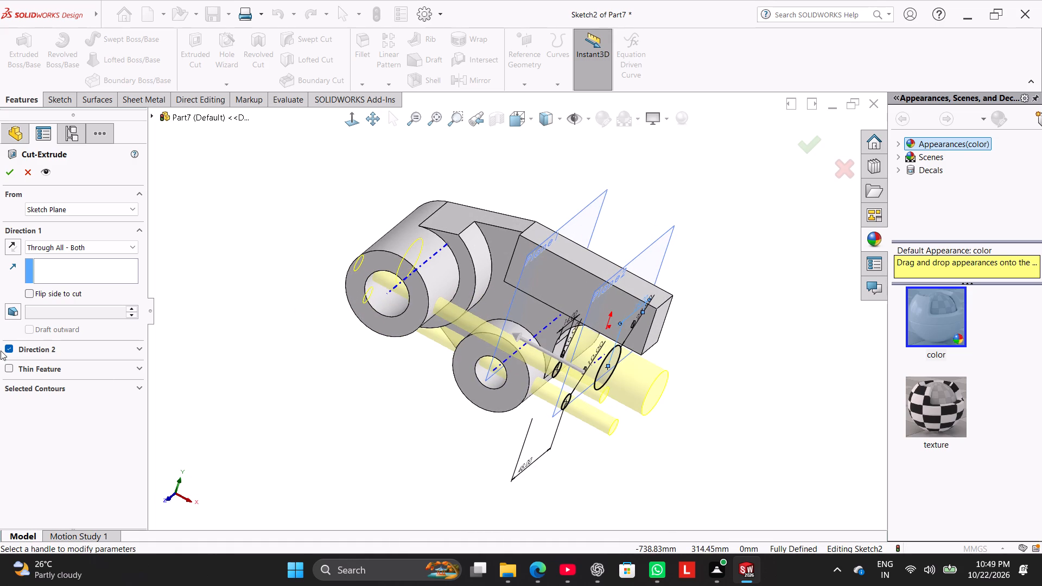
{"action": "left_click", "coordinate": [11, 348]}
{"action": "left_click", "coordinate": [113, 248]}
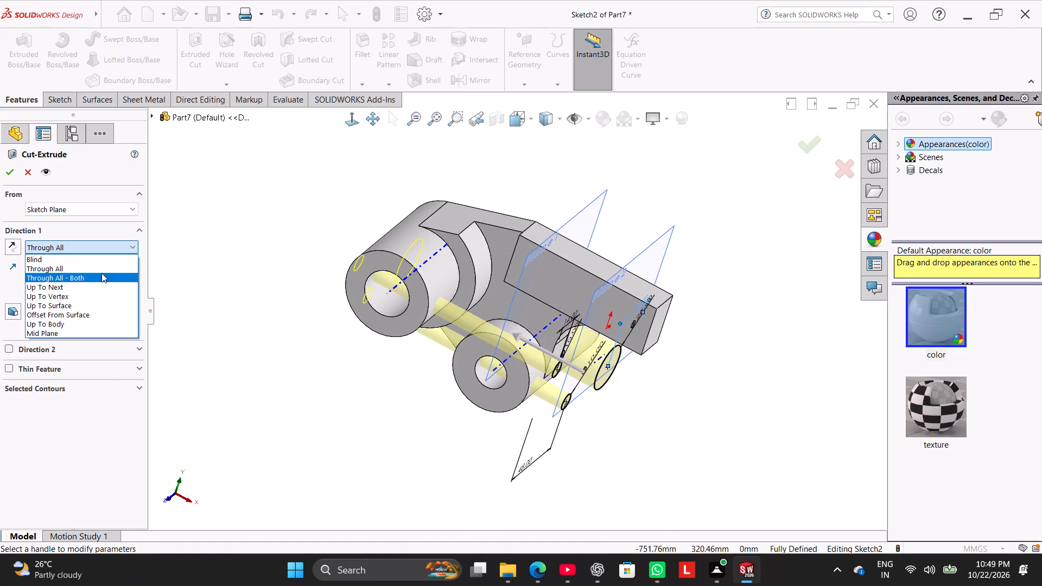
{"action": "left_click", "coordinate": [100, 285]}
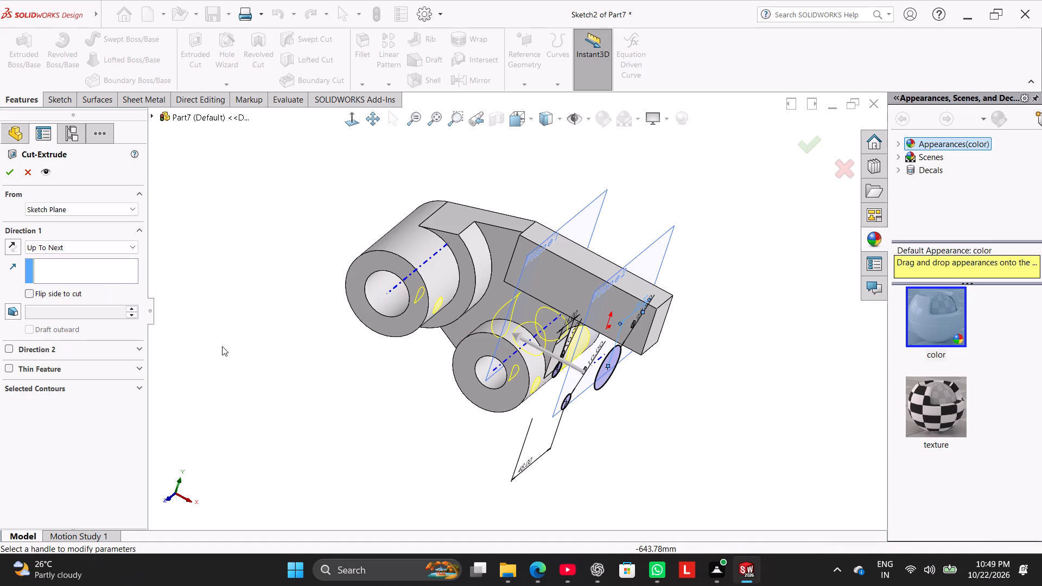
{"action": "scroll", "coordinate": [222, 346], "scroll_direction": "up", "scroll_amount": 1}
{"action": "middle_click_drag", "start_coordinate": [222, 346], "coordinate": [217, 310]}
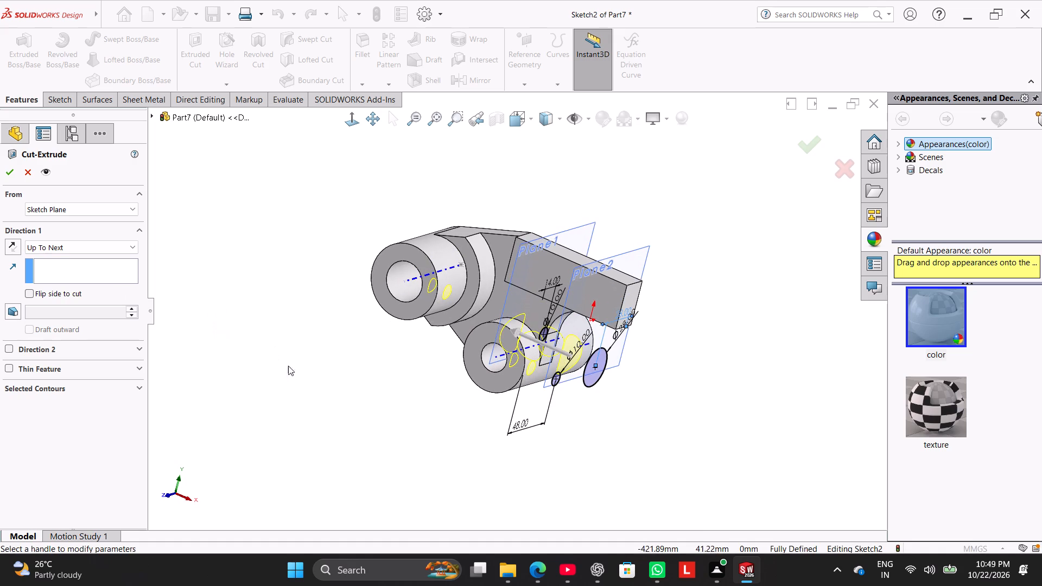
{"action": "middle_click_drag", "start_coordinate": [303, 372], "coordinate": [272, 251]}
{"action": "middle_click_drag", "start_coordinate": [259, 309], "coordinate": [287, 286]}
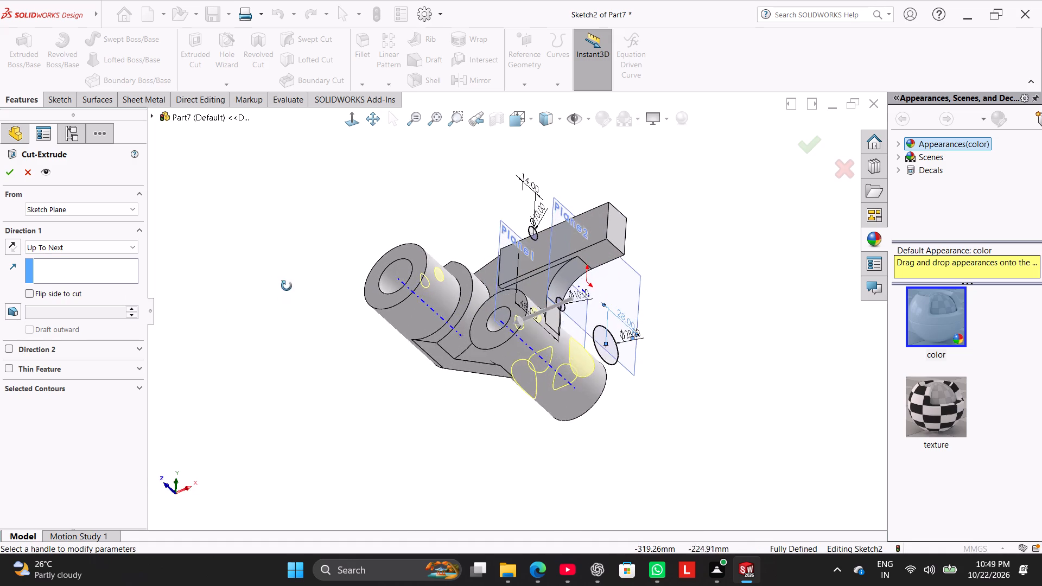
{"action": "middle_click_drag", "start_coordinate": [287, 286], "coordinate": [288, 303]}
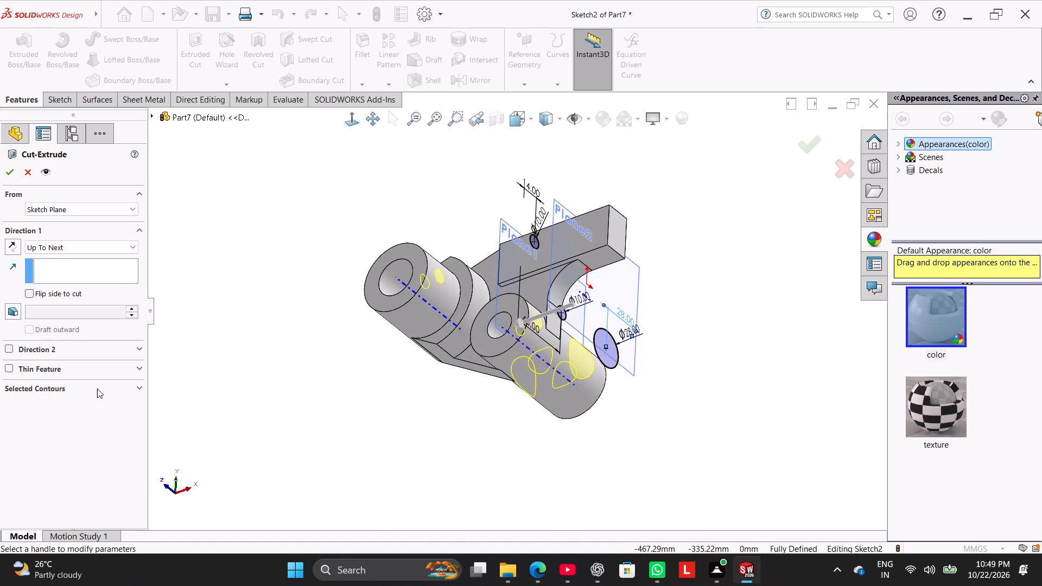
Limit the cut to the upper 10 mm circle, finish it through the upper boss's wall, and return to isometric view.
{"action": "left_click", "coordinate": [97, 388]}
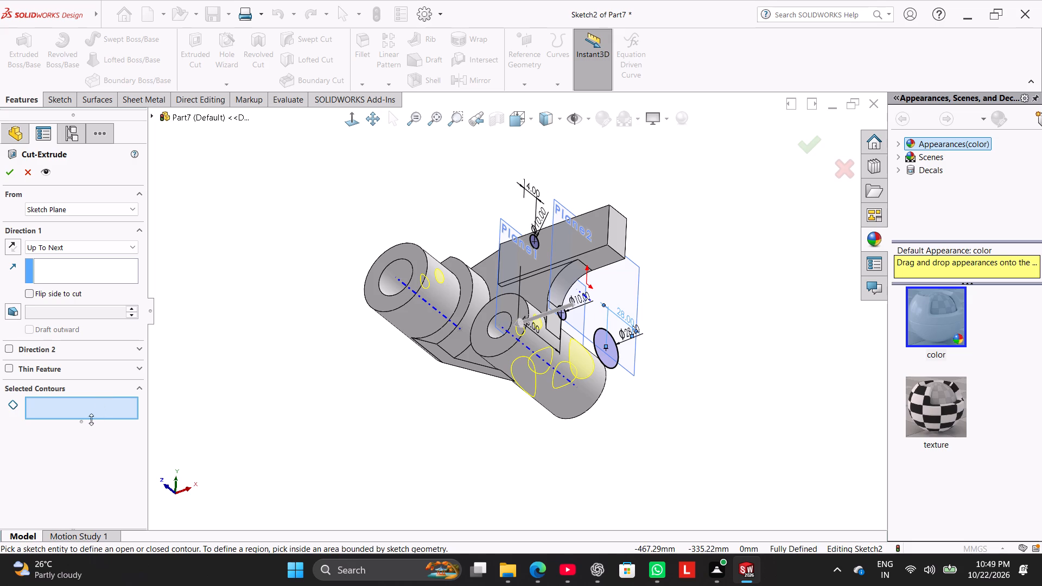
{"action": "left_click", "coordinate": [531, 241]}
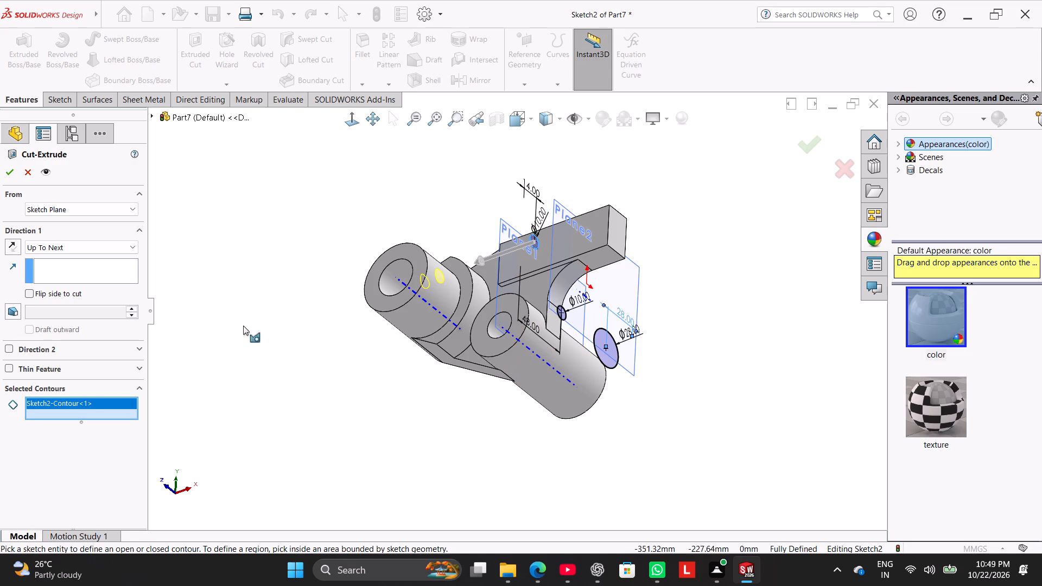
{"action": "middle_click_drag", "start_coordinate": [230, 324], "coordinate": [262, 365]}
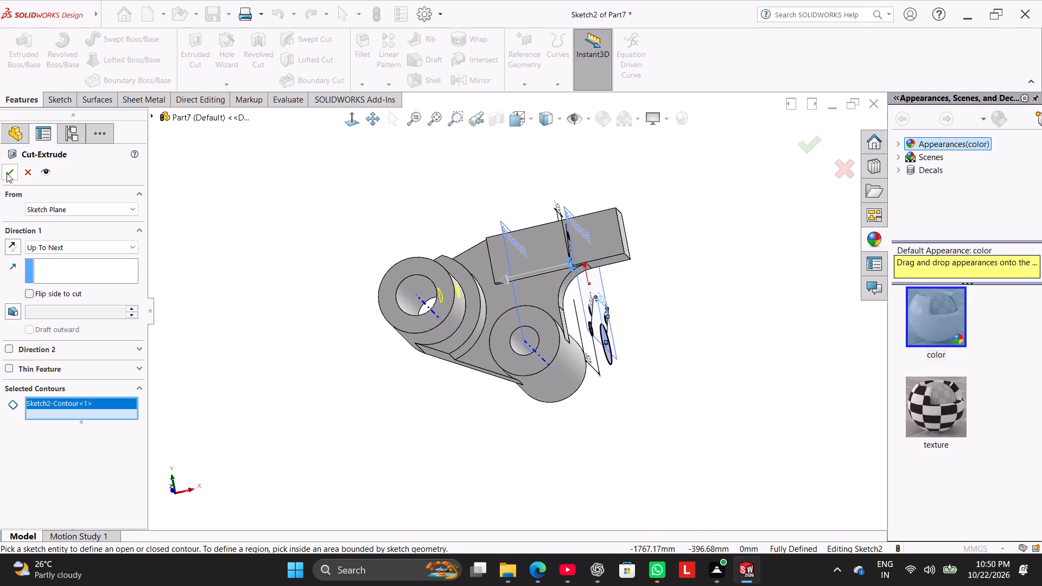
{"action": "left_click", "coordinate": [7, 173]}
{"action": "right_click_drag", "start_coordinate": [249, 332], "coordinate": [279, 305]}
{"action": "right_click_drag", "start_coordinate": [277, 342], "coordinate": [395, 228]}
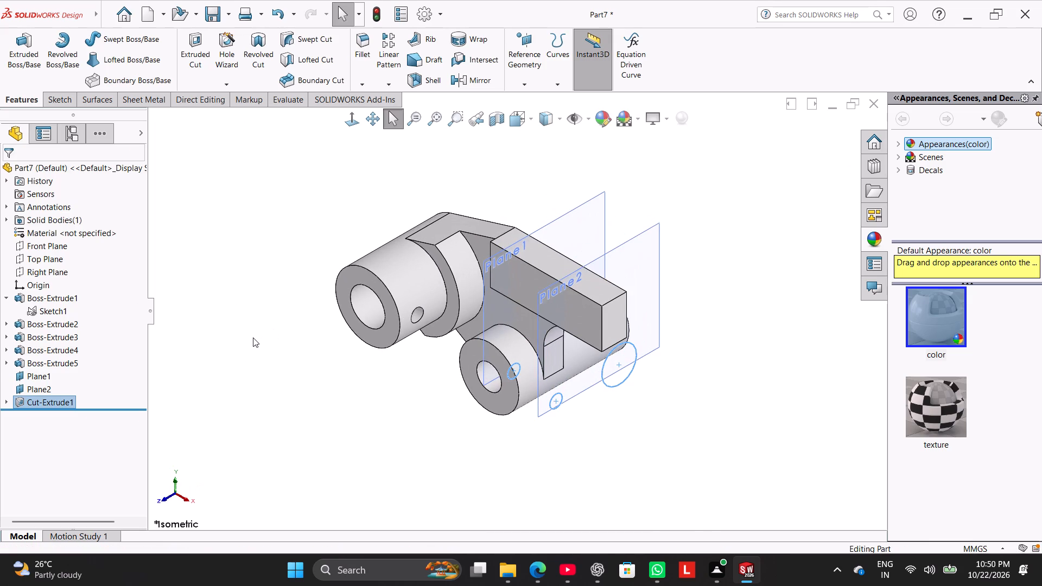
{"action": "left_click", "coordinate": [253, 338]}
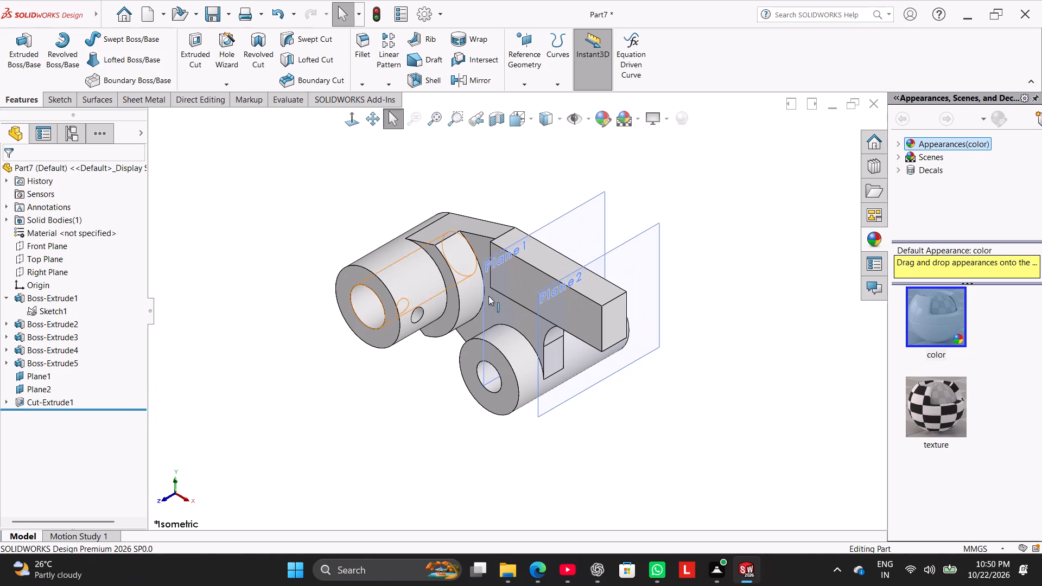
Hide the reference planes Plane2 and Plane1.
{"action": "right_click", "coordinate": [628, 266]}
{"action": "left_click", "coordinate": [674, 251]}
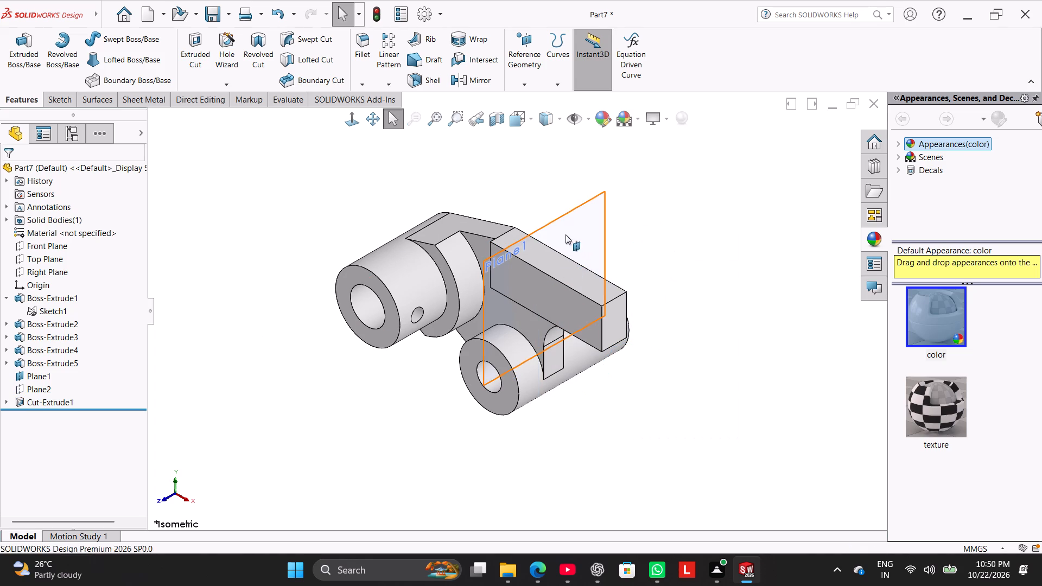
{"action": "right_click", "coordinate": [566, 234]}
{"action": "left_click", "coordinate": [613, 218]}
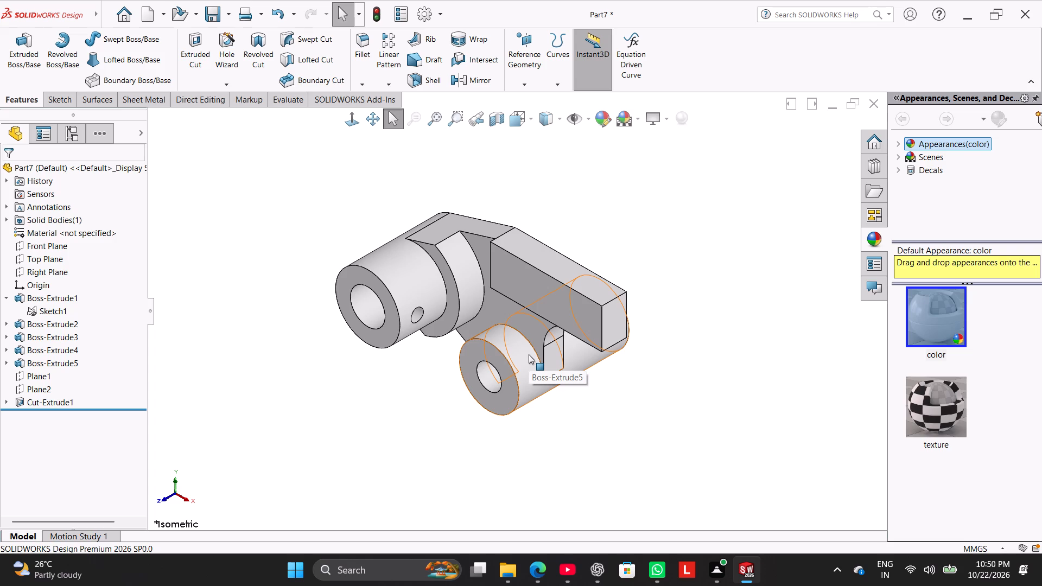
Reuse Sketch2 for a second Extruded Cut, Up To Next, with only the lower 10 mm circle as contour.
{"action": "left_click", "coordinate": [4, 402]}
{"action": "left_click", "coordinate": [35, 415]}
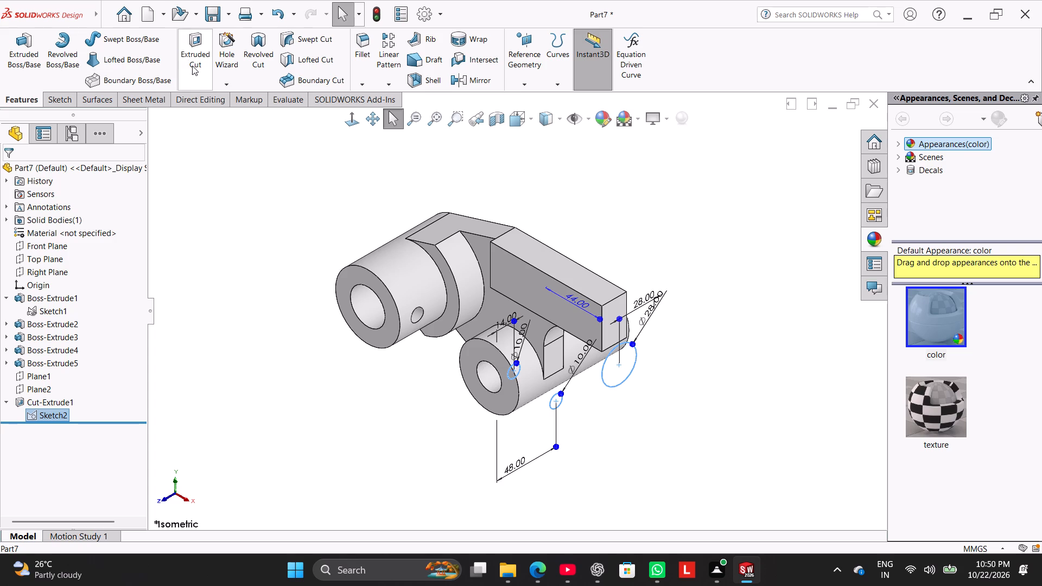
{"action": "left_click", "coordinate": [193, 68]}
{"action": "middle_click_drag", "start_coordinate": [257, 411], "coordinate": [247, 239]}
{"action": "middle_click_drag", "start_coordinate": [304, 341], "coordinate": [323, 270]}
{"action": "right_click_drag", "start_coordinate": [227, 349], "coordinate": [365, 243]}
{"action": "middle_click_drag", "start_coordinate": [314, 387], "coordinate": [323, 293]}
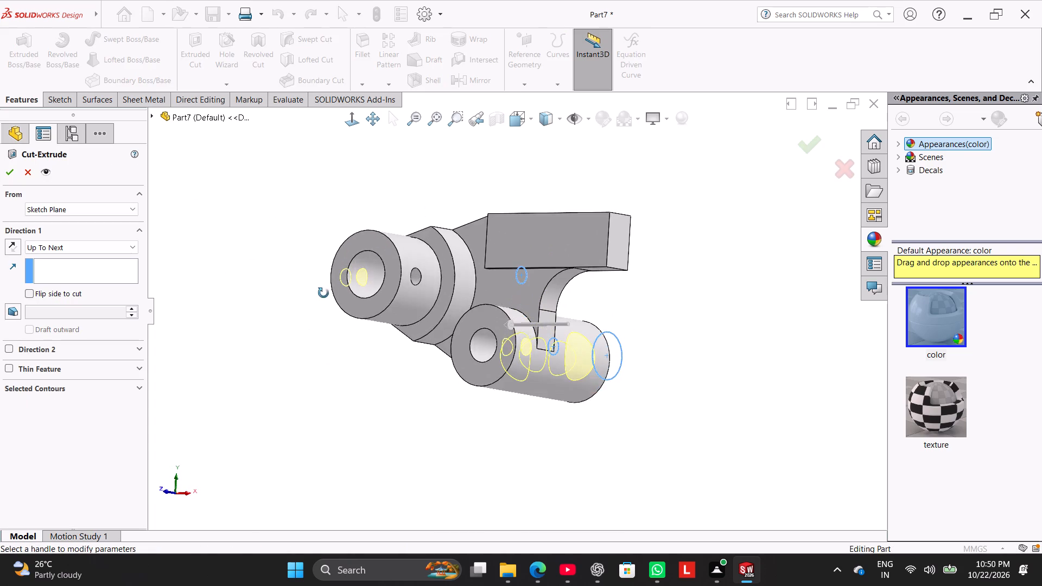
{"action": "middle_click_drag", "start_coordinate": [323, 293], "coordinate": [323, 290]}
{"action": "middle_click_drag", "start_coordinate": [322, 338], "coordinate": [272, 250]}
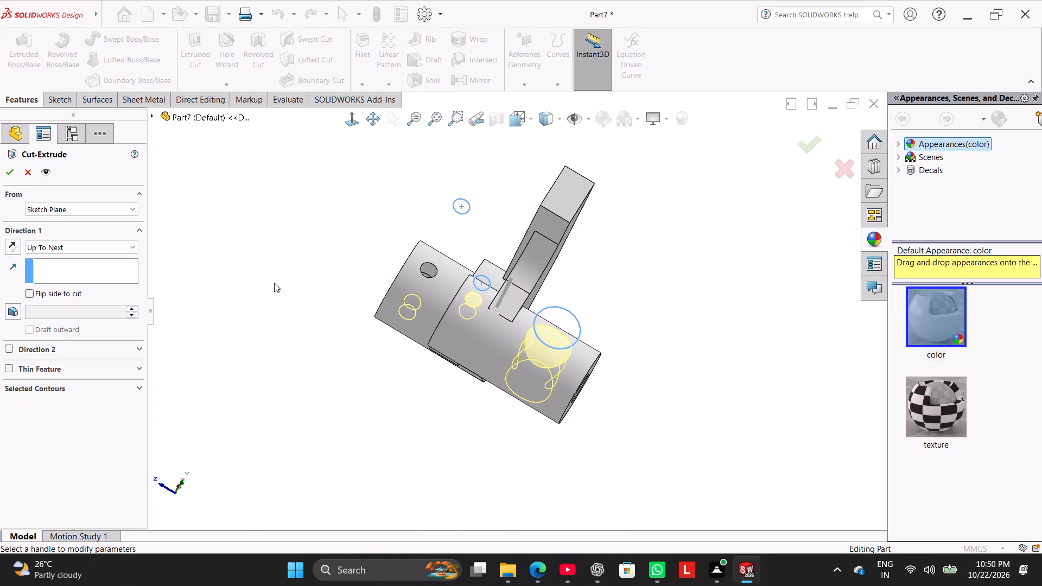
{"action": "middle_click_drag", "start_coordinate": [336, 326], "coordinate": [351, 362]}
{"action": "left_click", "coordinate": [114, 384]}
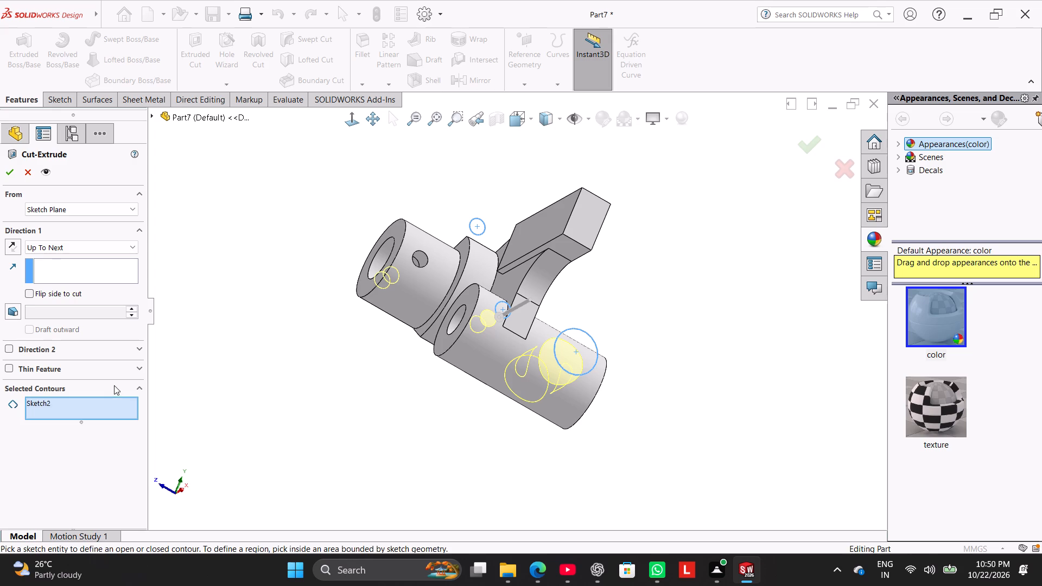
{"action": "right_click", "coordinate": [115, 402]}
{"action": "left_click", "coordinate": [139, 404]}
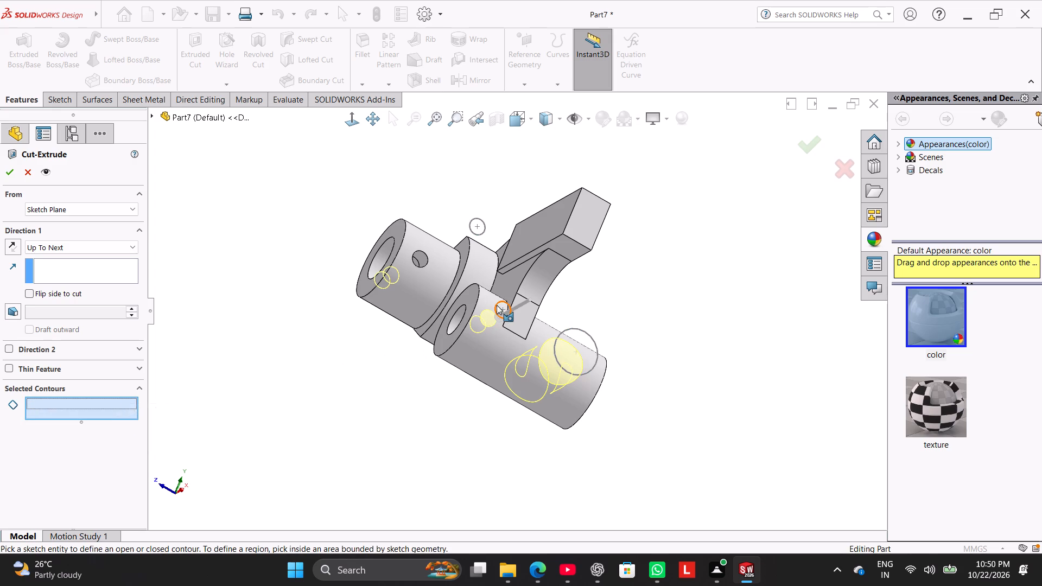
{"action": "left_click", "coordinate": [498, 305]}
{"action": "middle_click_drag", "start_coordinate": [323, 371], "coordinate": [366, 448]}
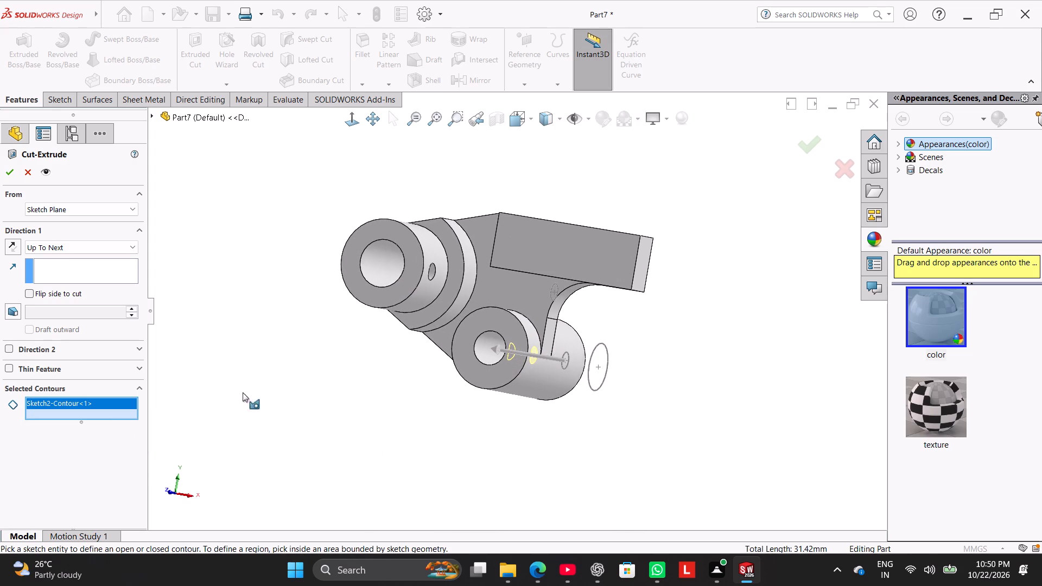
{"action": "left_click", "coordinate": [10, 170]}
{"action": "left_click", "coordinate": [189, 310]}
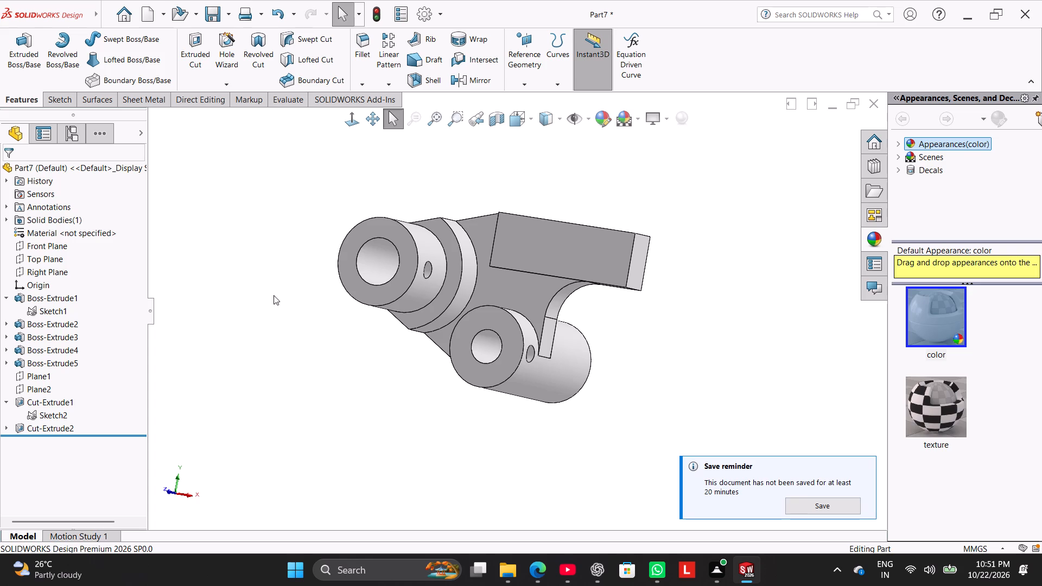
Start an Extruded Boss from Sketch2, reversed towards the bosses, with the Up To Next end condition.
{"action": "left_click", "coordinate": [30, 58]}
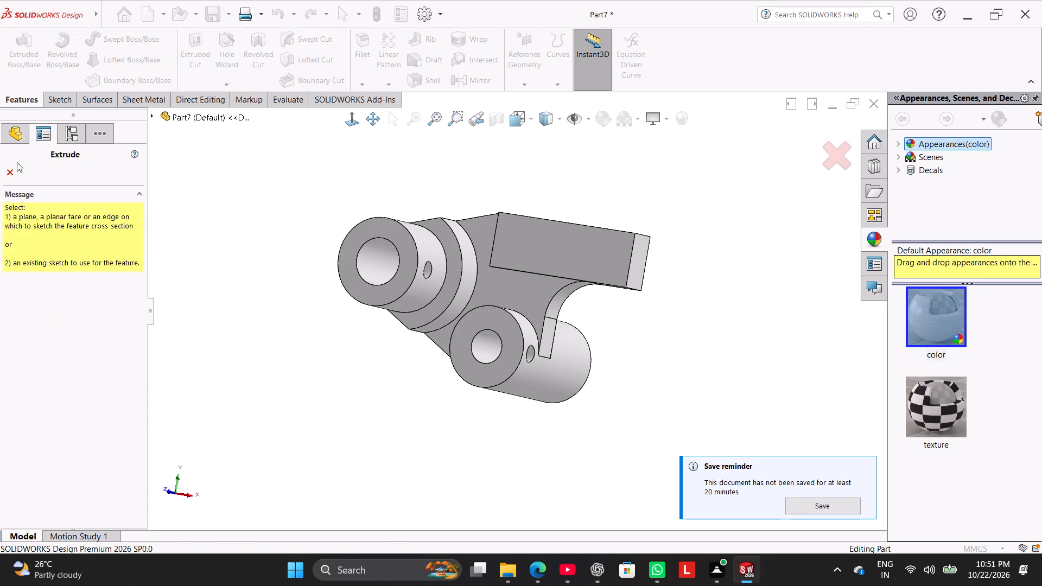
{"action": "left_click", "coordinate": [13, 171]}
{"action": "left_click", "coordinate": [55, 416]}
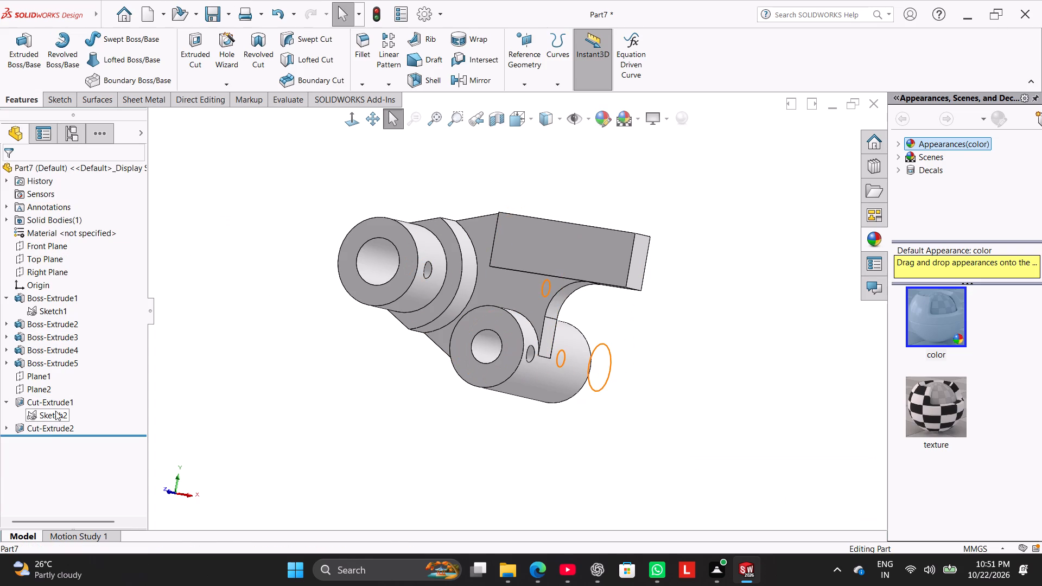
{"action": "left_click", "coordinate": [17, 63]}
{"action": "middle_click_drag", "start_coordinate": [312, 394], "coordinate": [279, 289]}
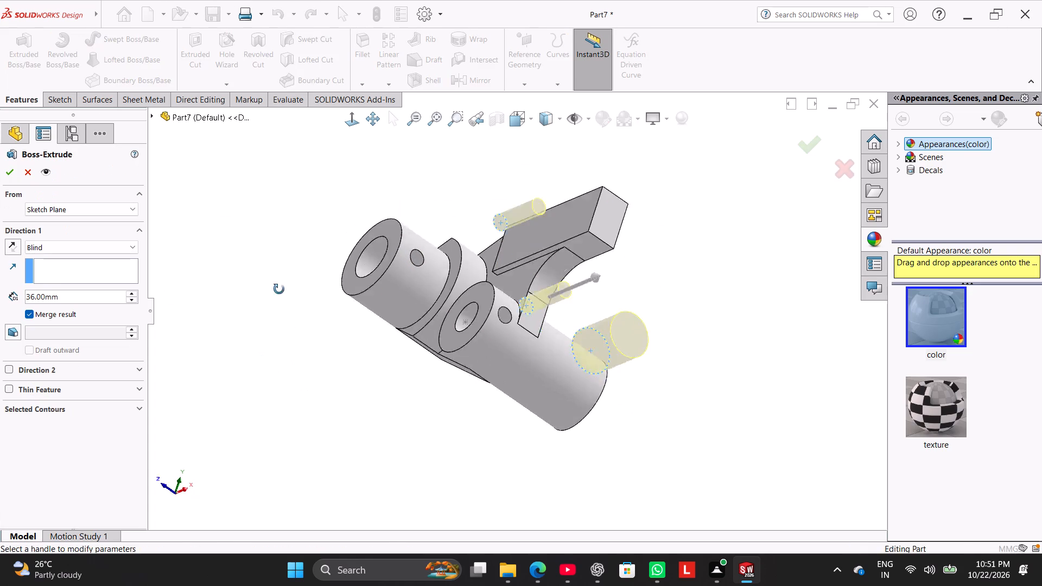
{"action": "middle_click_drag", "start_coordinate": [279, 289], "coordinate": [271, 233]}
{"action": "middle_click_drag", "start_coordinate": [233, 332], "coordinate": [286, 432]}
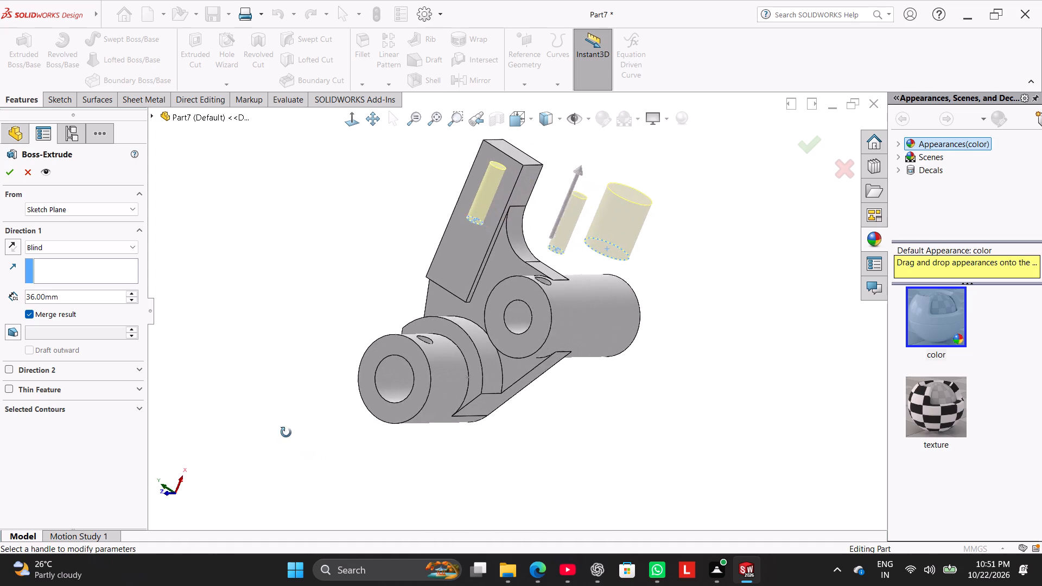
{"action": "middle_click_drag", "start_coordinate": [286, 432], "coordinate": [281, 429]}
{"action": "left_click", "coordinate": [92, 246]}
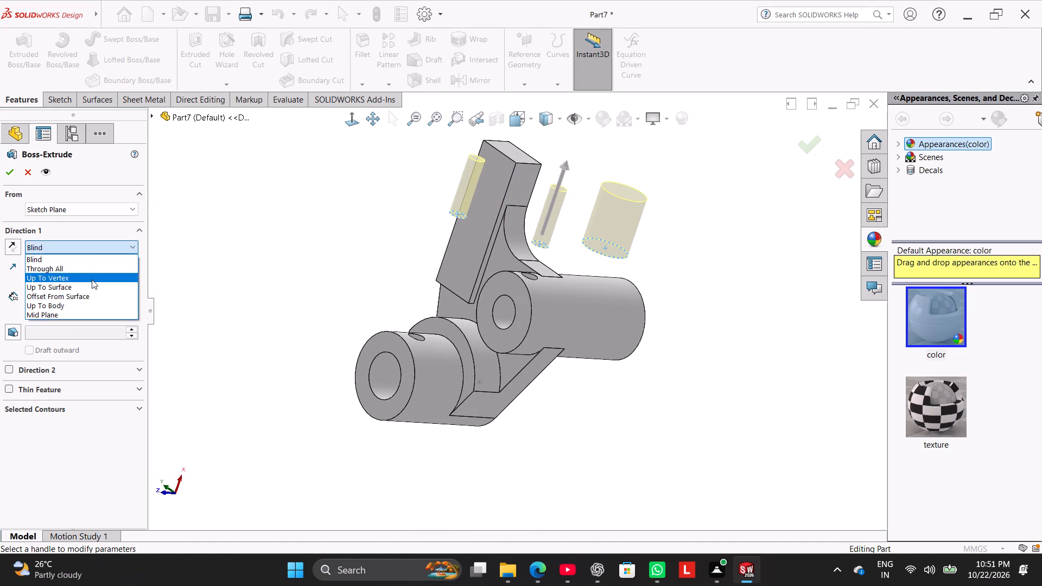
{"action": "left_click", "coordinate": [9, 245]}
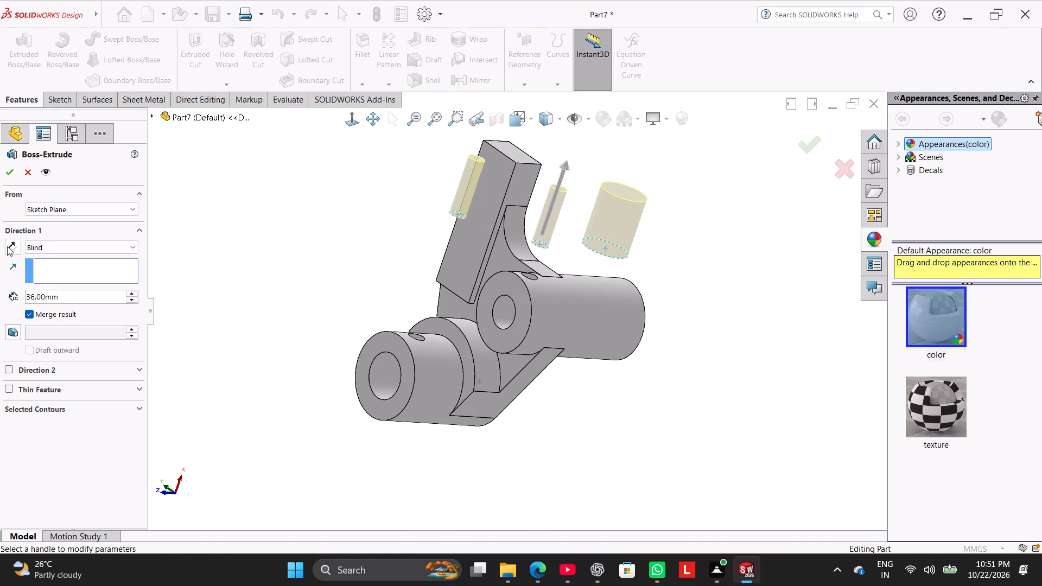
{"action": "left_click", "coordinate": [7, 246]}
{"action": "left_click", "coordinate": [94, 250]}
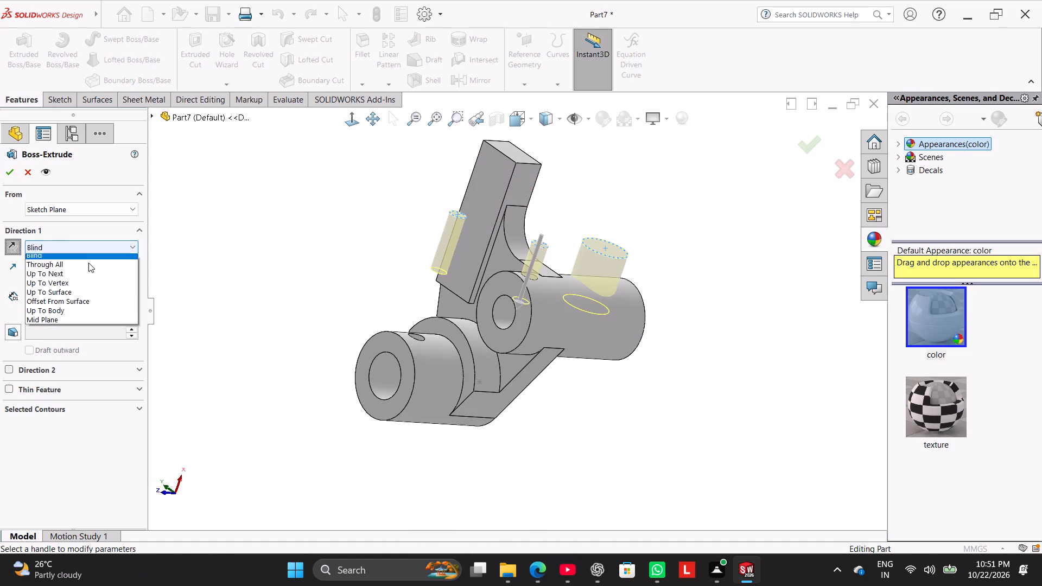
{"action": "left_click", "coordinate": [85, 280]}
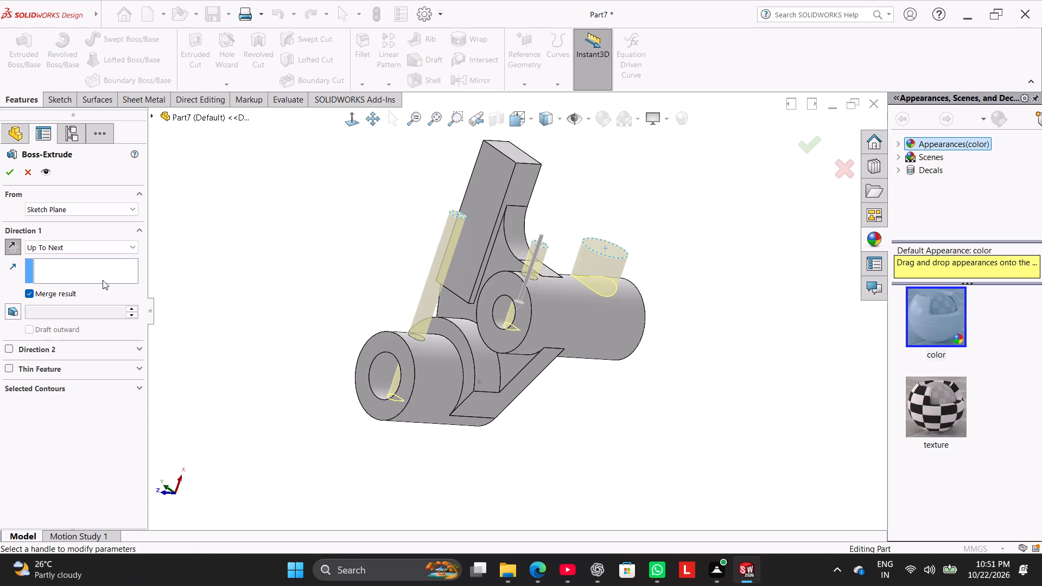
Limit the boss extrusion to the 28 mm circle, finish it against the lower boss, and return to isometric view.
{"action": "left_click", "coordinate": [93, 388]}
{"action": "right_click", "coordinate": [101, 405]}
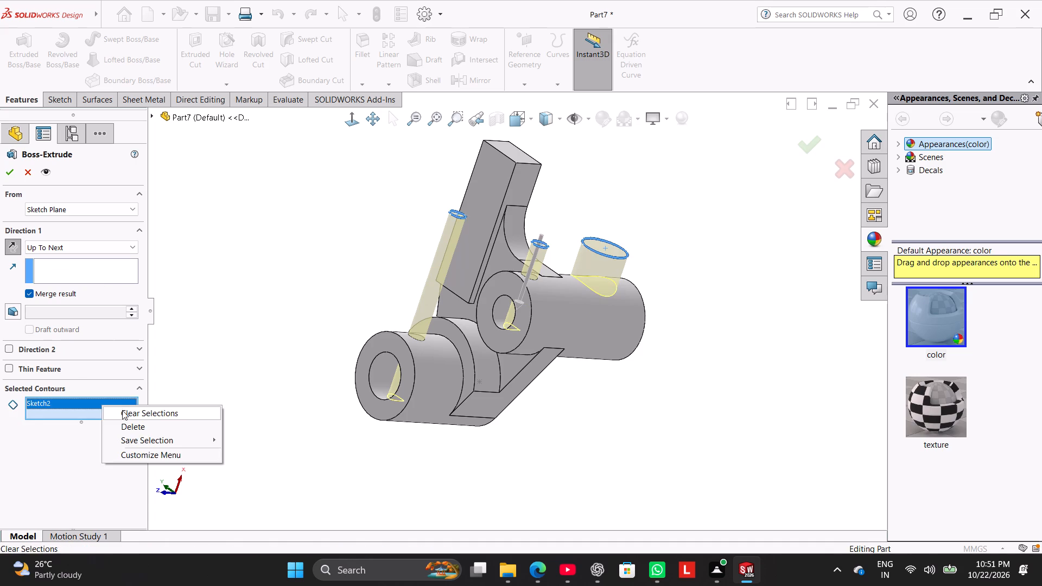
{"action": "left_click", "coordinate": [122, 410]}
{"action": "left_click", "coordinate": [595, 252]}
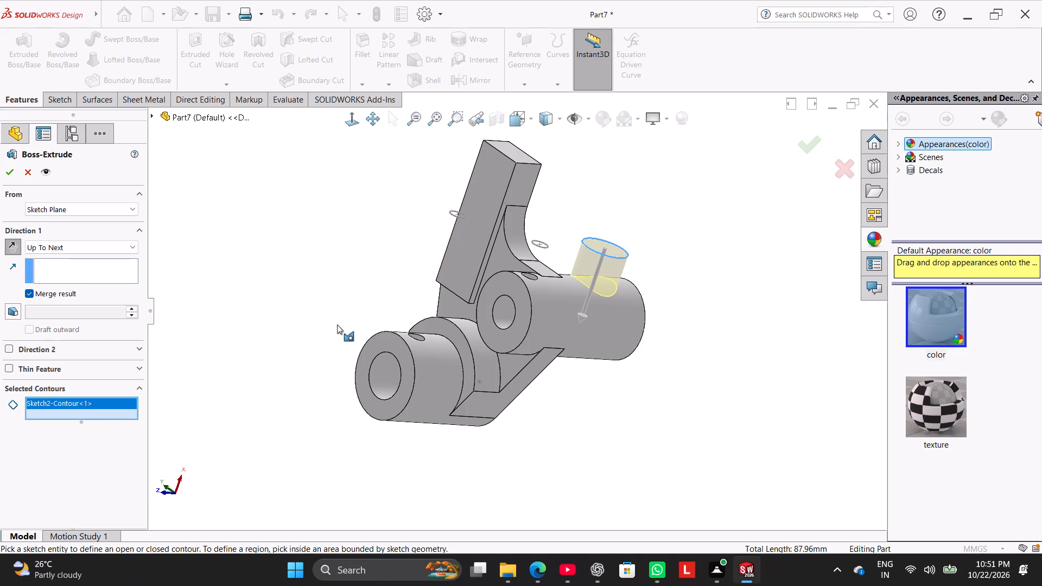
{"action": "left_click", "coordinate": [11, 166]}
{"action": "left_click", "coordinate": [233, 232]}
{"action": "right_click_drag", "start_coordinate": [248, 335], "coordinate": [302, 309]}
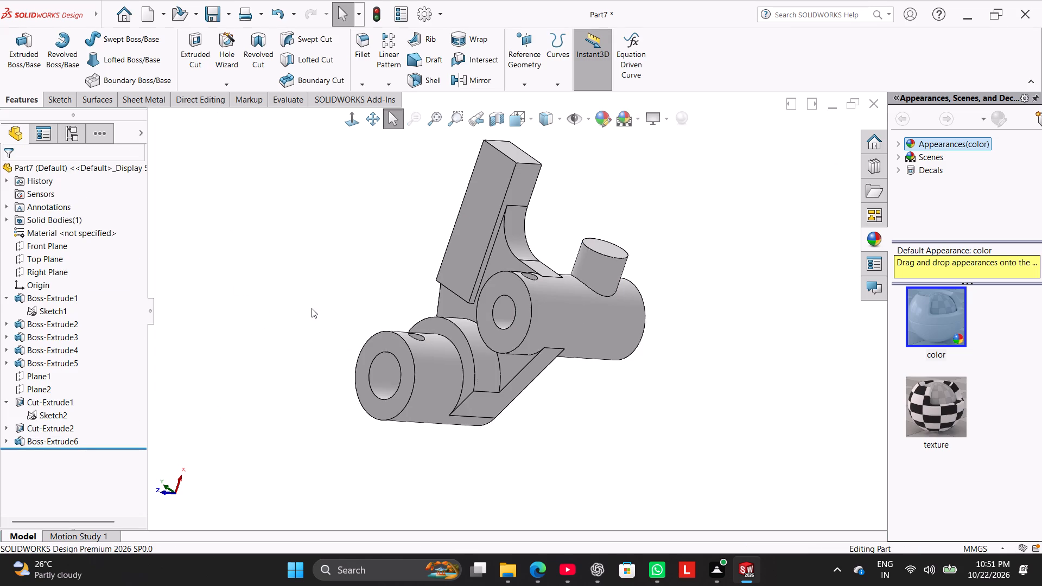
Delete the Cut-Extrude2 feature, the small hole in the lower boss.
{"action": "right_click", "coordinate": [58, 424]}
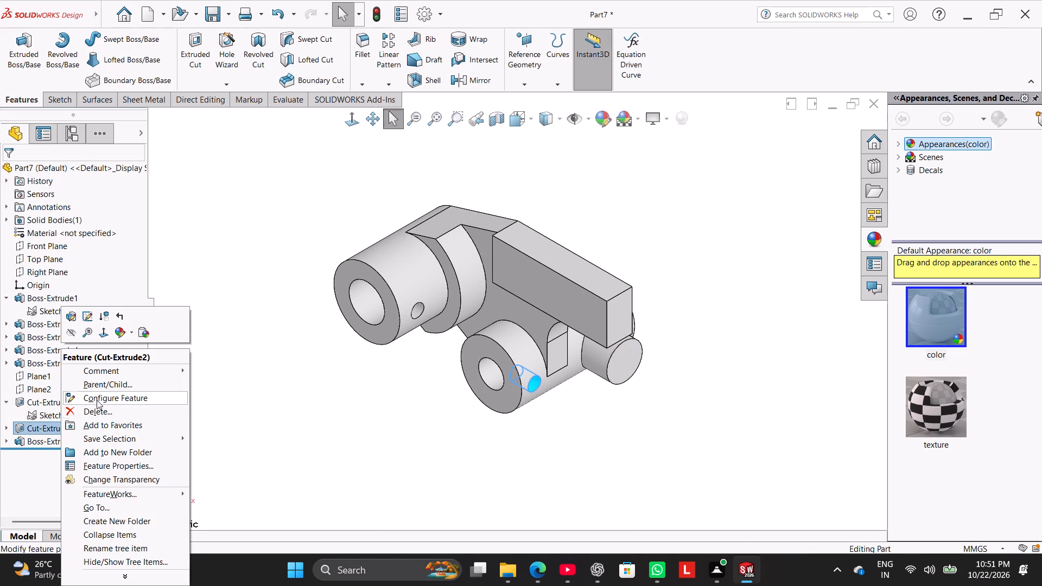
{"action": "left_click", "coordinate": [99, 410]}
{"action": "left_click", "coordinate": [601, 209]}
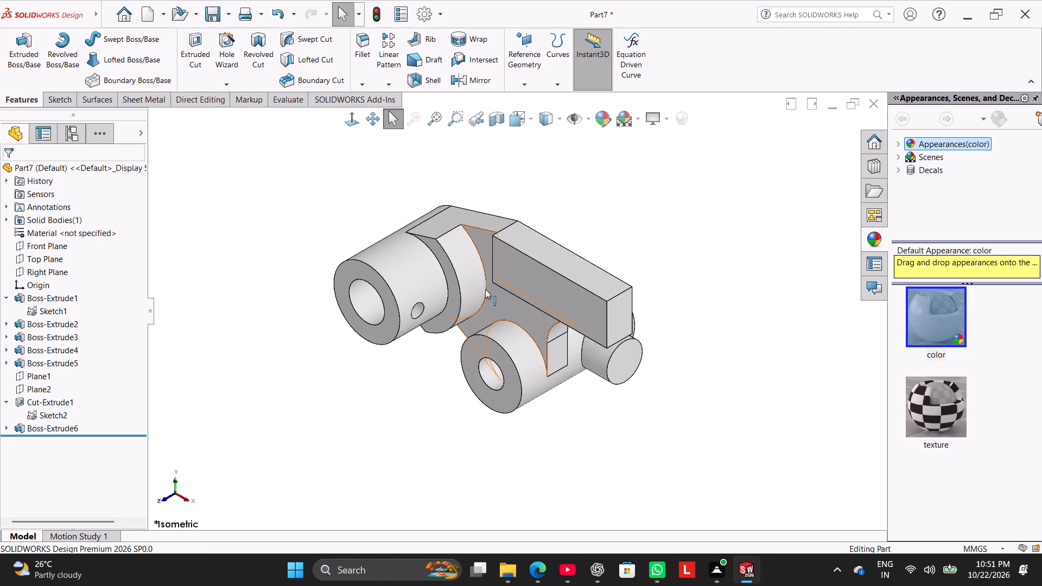
Edit the Cut-Extrude1 feature to add the lower 10 mm circle of Sketch2 as a second cut contour.
{"action": "middle_click_drag", "start_coordinate": [378, 397], "coordinate": [379, 220]}
{"action": "right_click", "coordinate": [47, 414]}
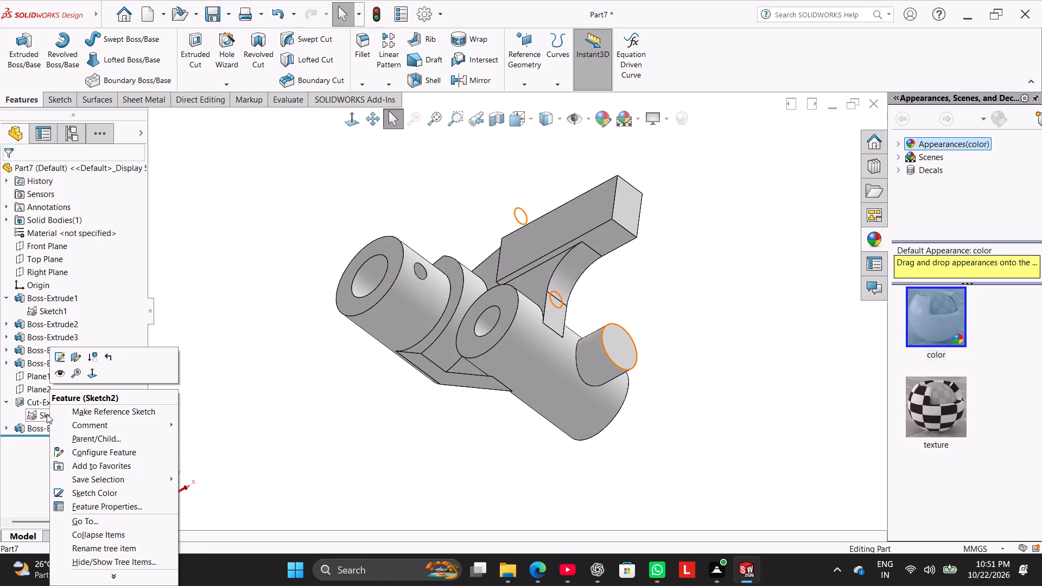
{"action": "left_click", "coordinate": [214, 356]}
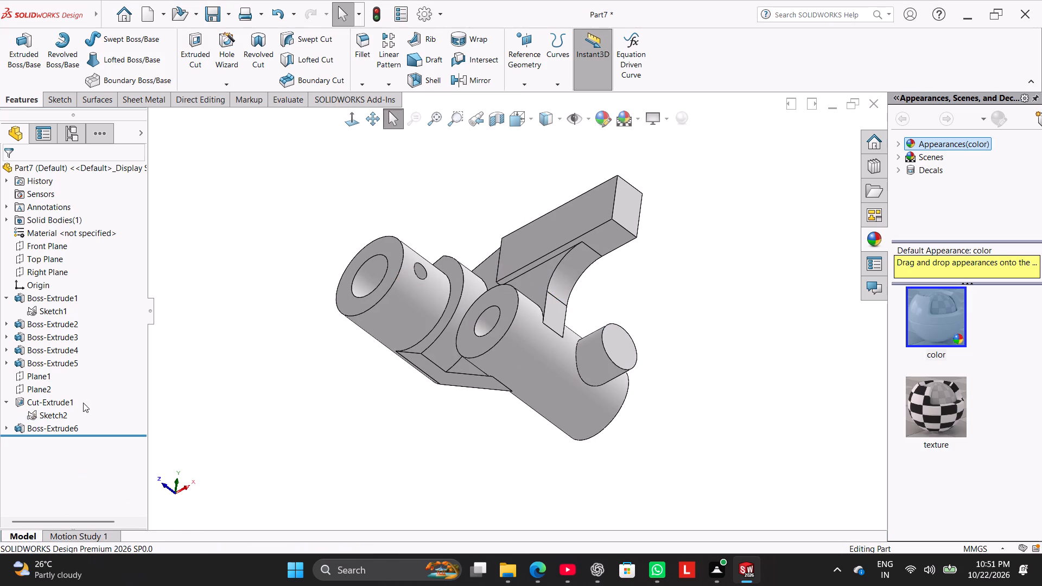
{"action": "right_click", "coordinate": [77, 403]}
{"action": "right_click", "coordinate": [67, 401]}
{"action": "left_click", "coordinate": [78, 313]}
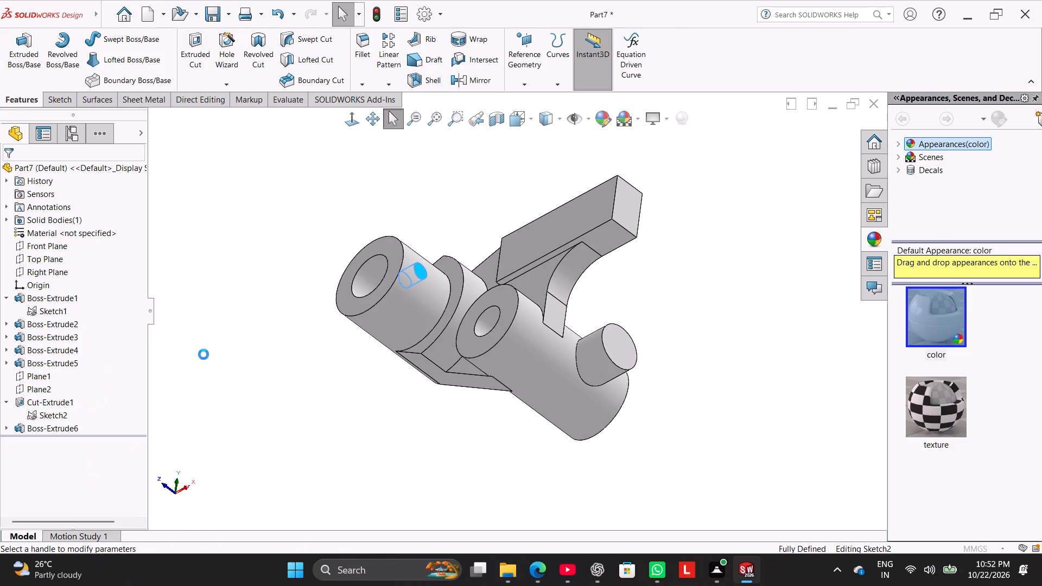
{"action": "middle_click_drag", "start_coordinate": [275, 372], "coordinate": [275, 397]}
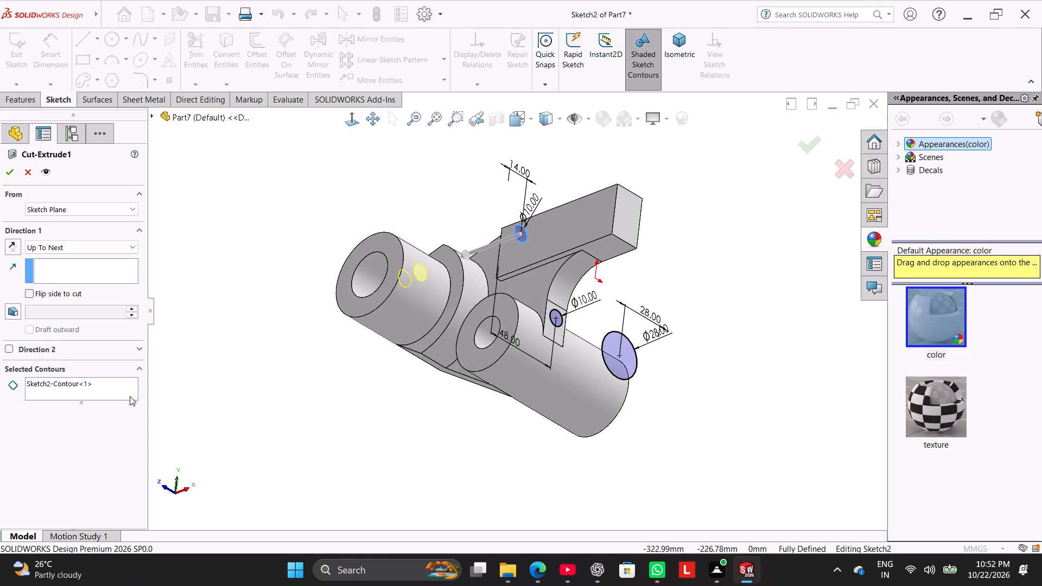
{"action": "left_click", "coordinate": [552, 315]}
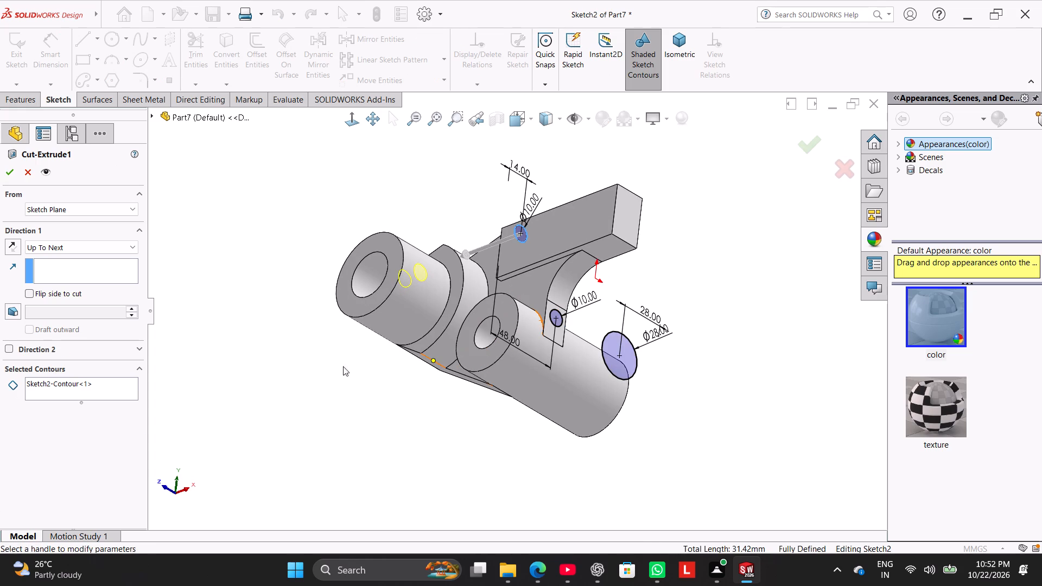
{"action": "left_click", "coordinate": [127, 390]}
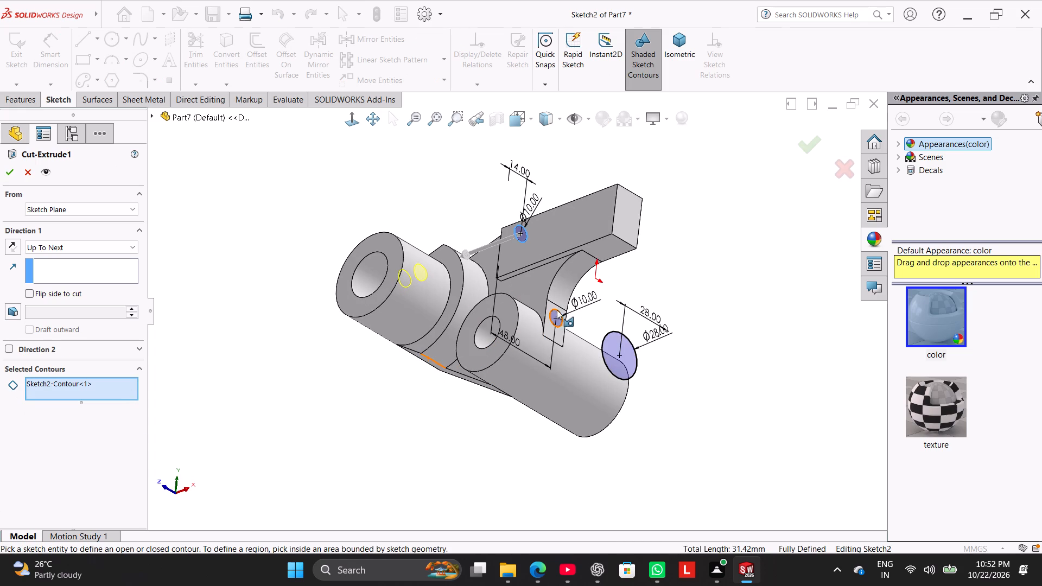
{"action": "left_click", "coordinate": [554, 311]}
{"action": "left_click", "coordinate": [12, 175]}
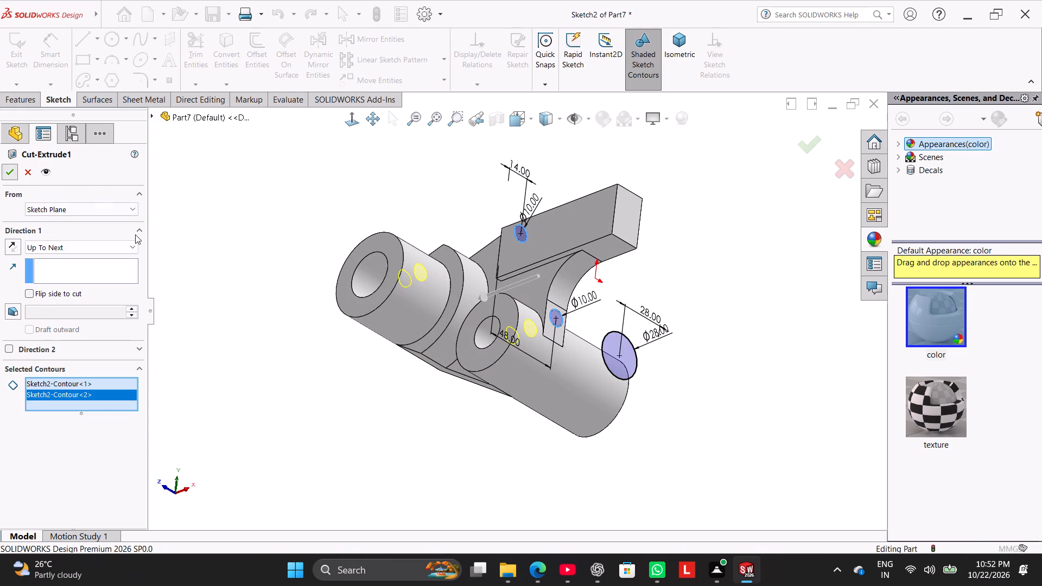
{"action": "left_click", "coordinate": [193, 256]}
Start a Hole Wizard plain hole of type Drill sizes with size Ø10.0.
{"action": "middle_click_drag", "start_coordinate": [225, 307], "coordinate": [243, 347]}
{"action": "right_click_drag", "start_coordinate": [225, 366], "coordinate": [386, 226]}
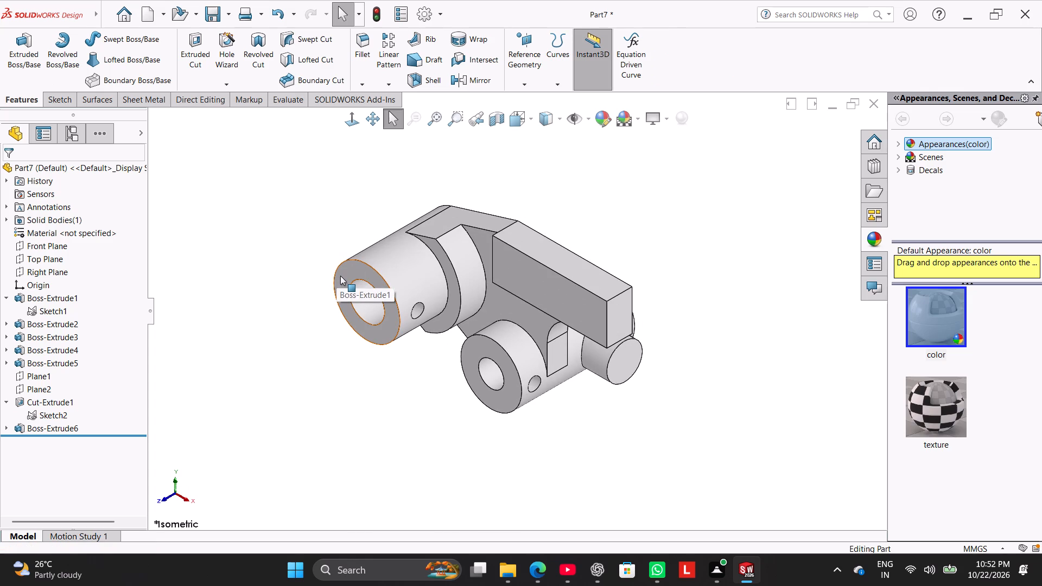
{"action": "left_click", "coordinate": [238, 55]}
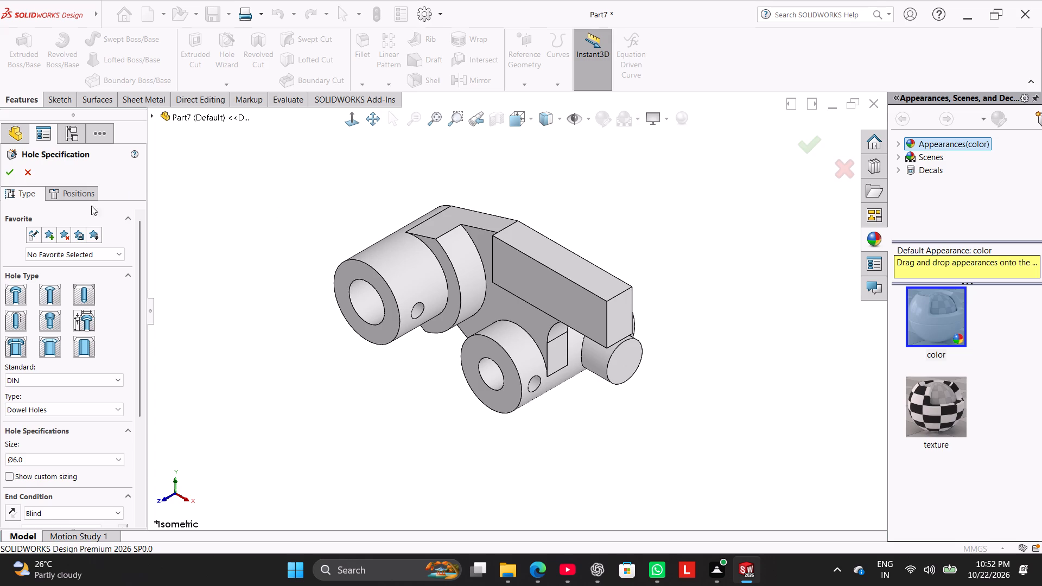
{"action": "left_click", "coordinate": [87, 291]}
{"action": "left_click", "coordinate": [72, 404]}
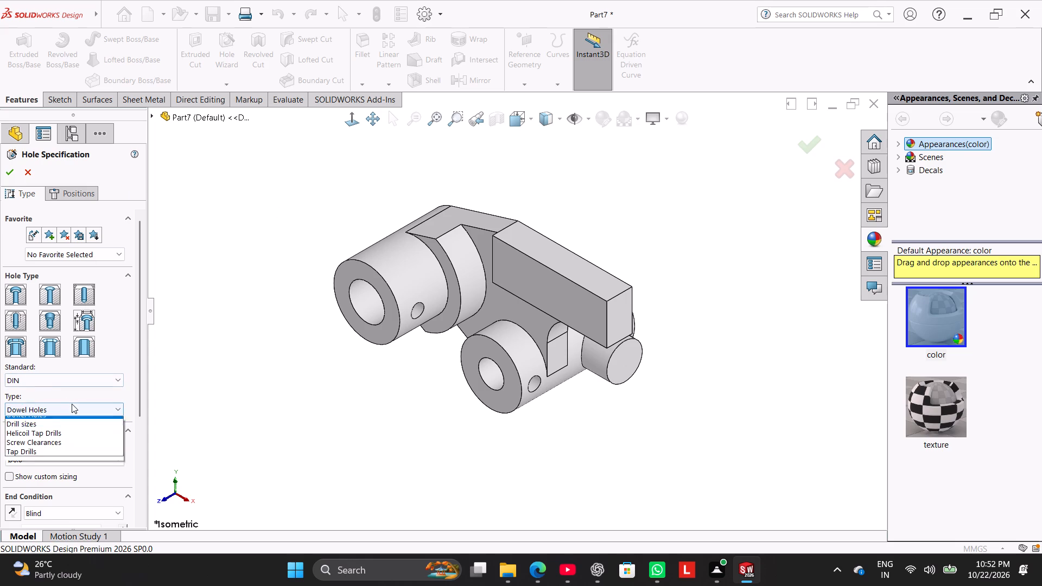
{"action": "left_click", "coordinate": [71, 427]}
{"action": "scroll", "coordinate": [74, 459], "scroll_direction": "down", "scroll_amount": 1}
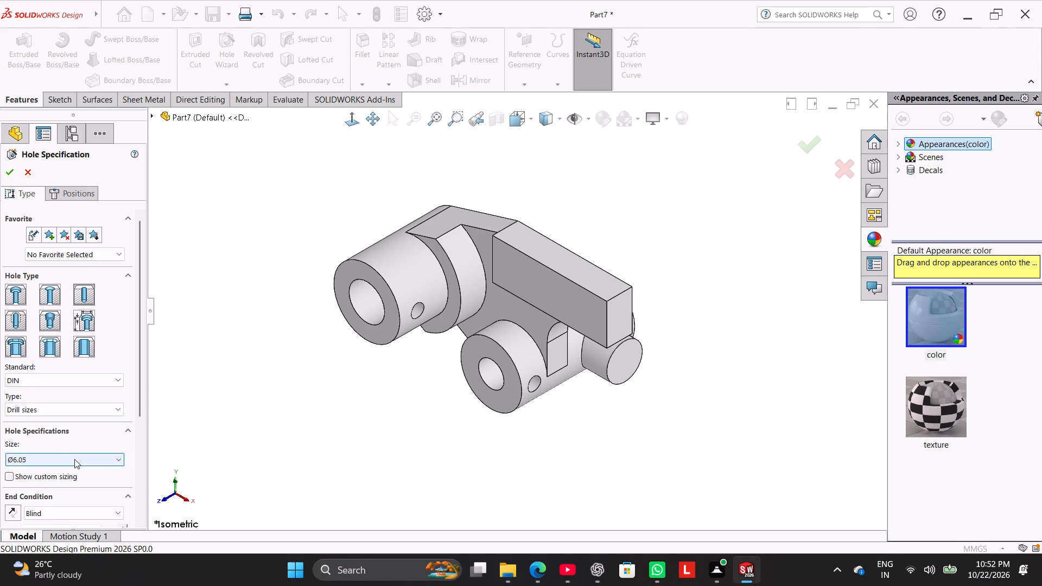
{"action": "scroll", "coordinate": [74, 458], "scroll_direction": "down", "scroll_amount": 13}
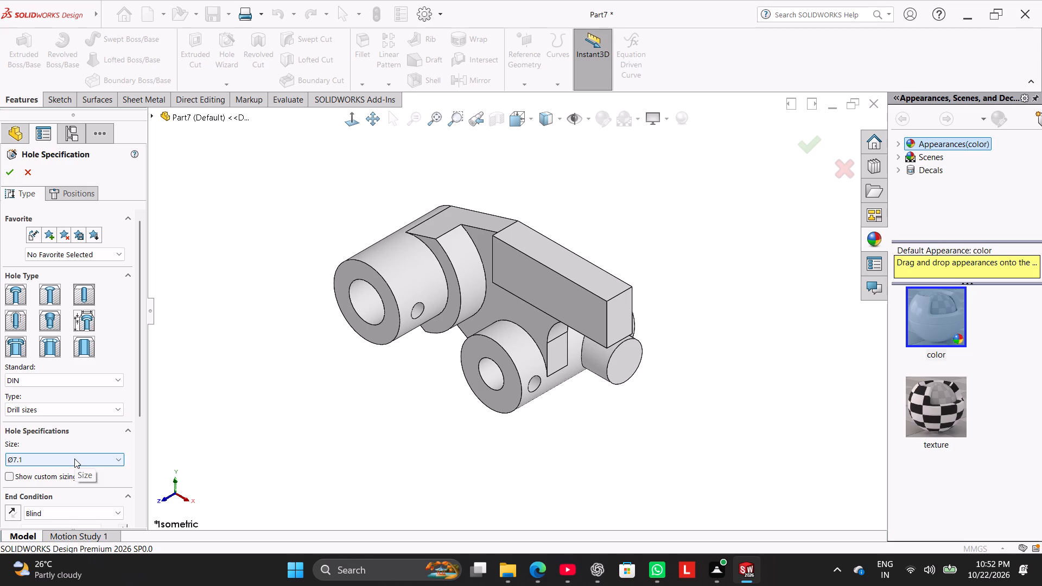
{"action": "scroll", "coordinate": [74, 458], "scroll_direction": "down", "scroll_amount": 5}
{"action": "left_click", "coordinate": [74, 456]}
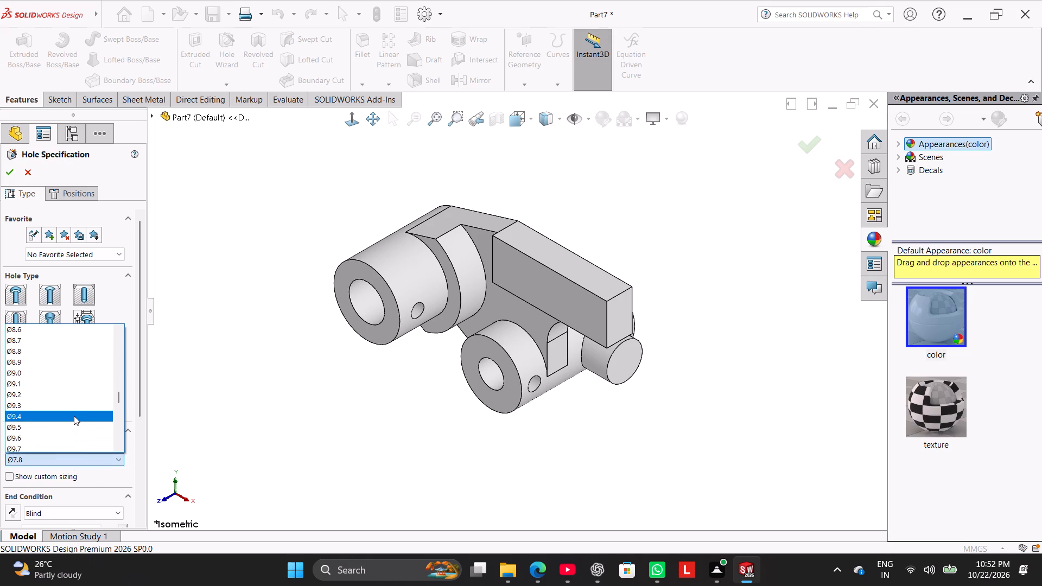
{"action": "scroll", "coordinate": [75, 404], "scroll_direction": "down", "scroll_amount": 1}
{"action": "left_click", "coordinate": [72, 403]}
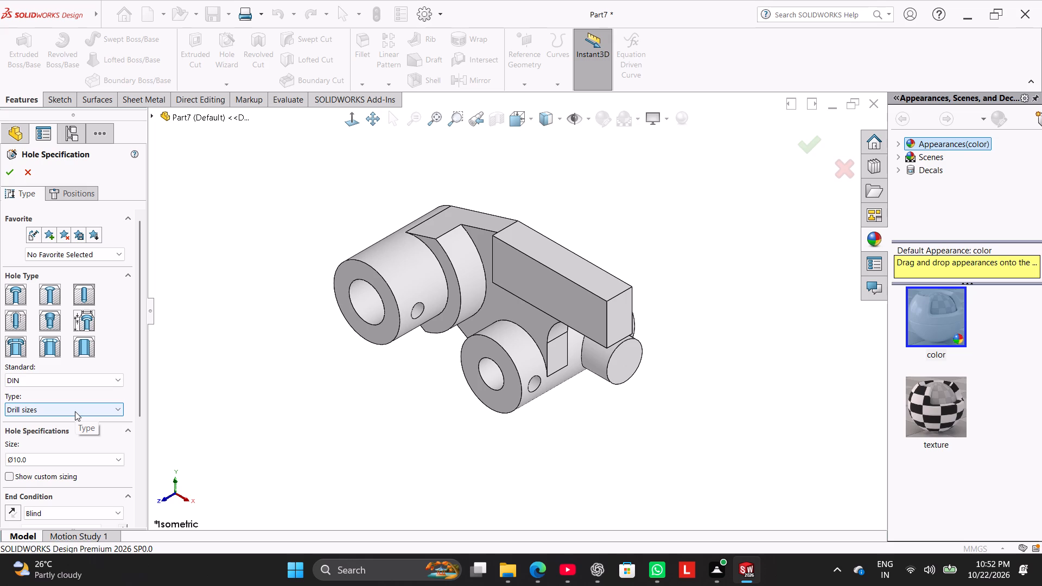
Change the hole's standard to ISO with type Drill sizes, and set its end condition to Up To Next.
{"action": "left_click", "coordinate": [82, 385]}
{"action": "left_click", "coordinate": [79, 423]}
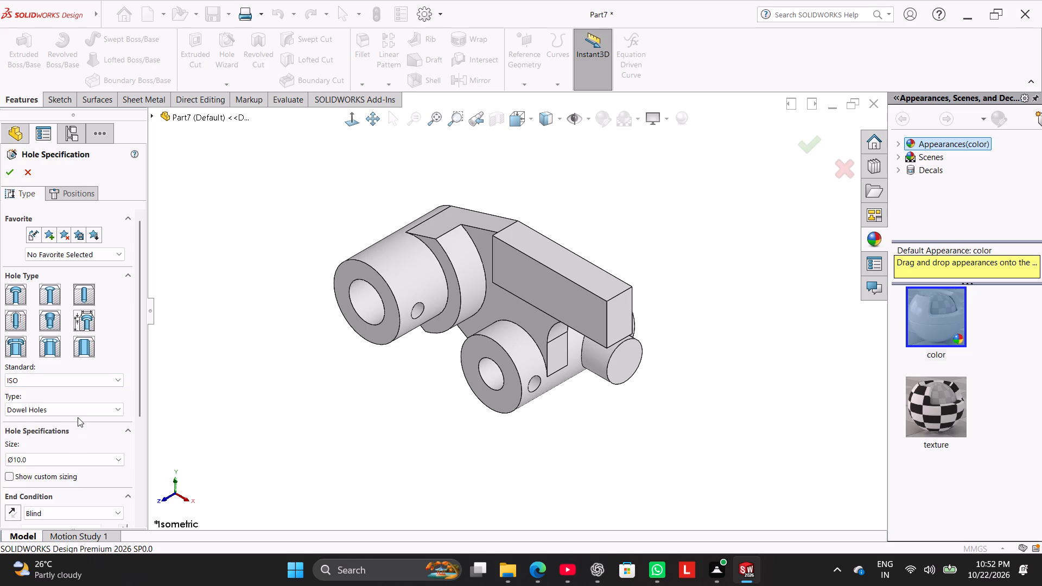
{"action": "left_click", "coordinate": [78, 415]}
{"action": "left_click", "coordinate": [78, 430]}
{"action": "left_click_drag", "start_coordinate": [138, 346], "coordinate": [156, 407]}
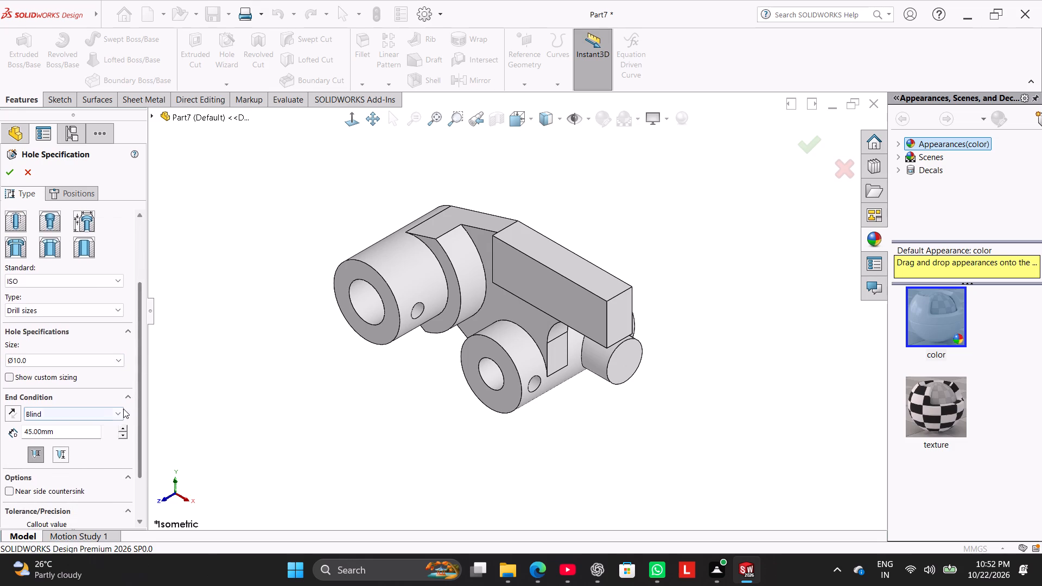
{"action": "left_click", "coordinate": [122, 409]}
{"action": "left_click", "coordinate": [106, 442]}
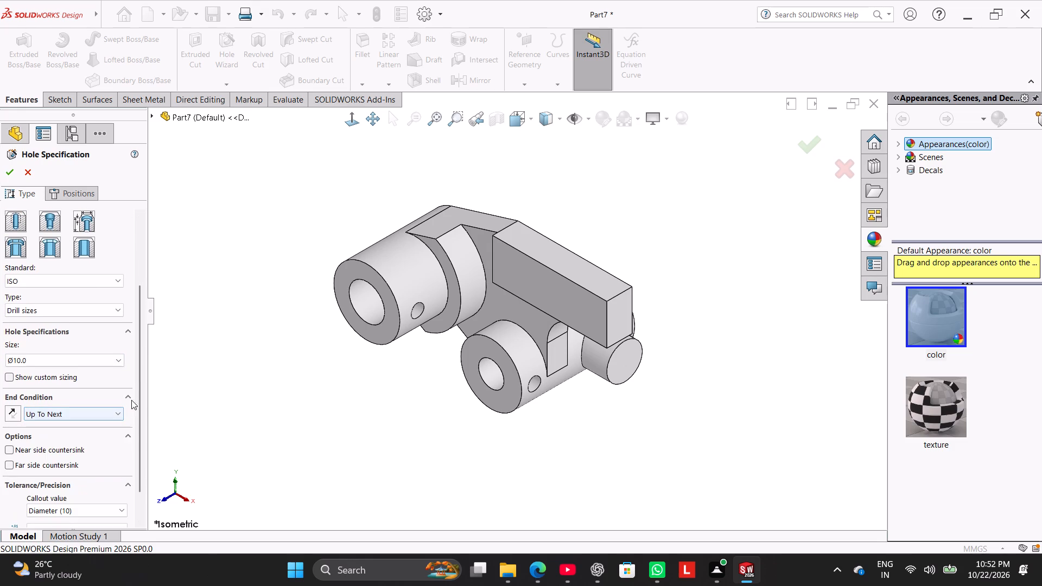
{"action": "left_click_drag", "start_coordinate": [137, 389], "coordinate": [144, 420]}
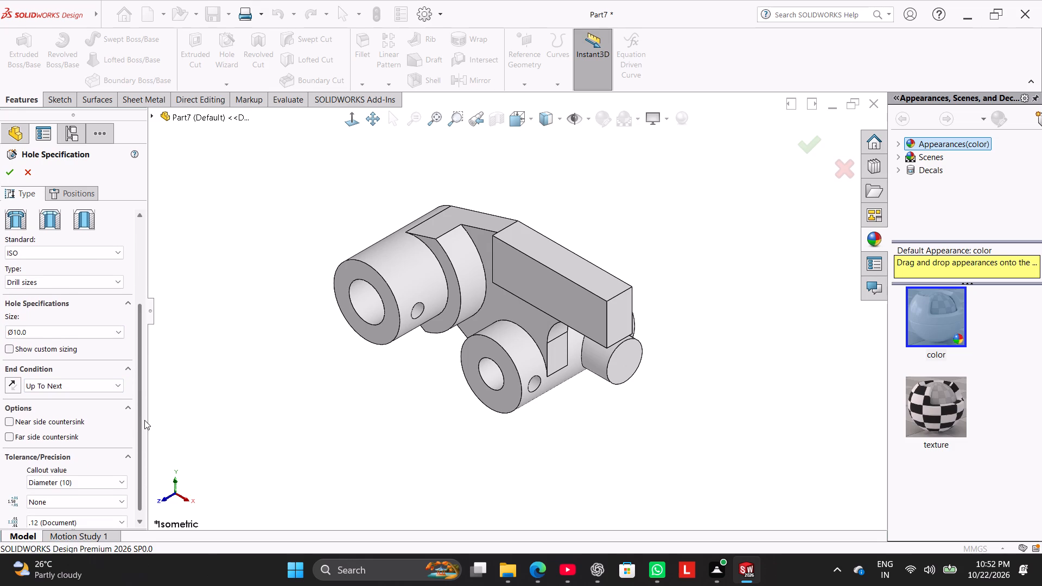
{"action": "left_click_drag", "start_coordinate": [144, 420], "coordinate": [144, 421]}
Position the hole at the centre of the 28 mm side boss's end face and finish the hole feature.
{"action": "left_click", "coordinate": [82, 198]}
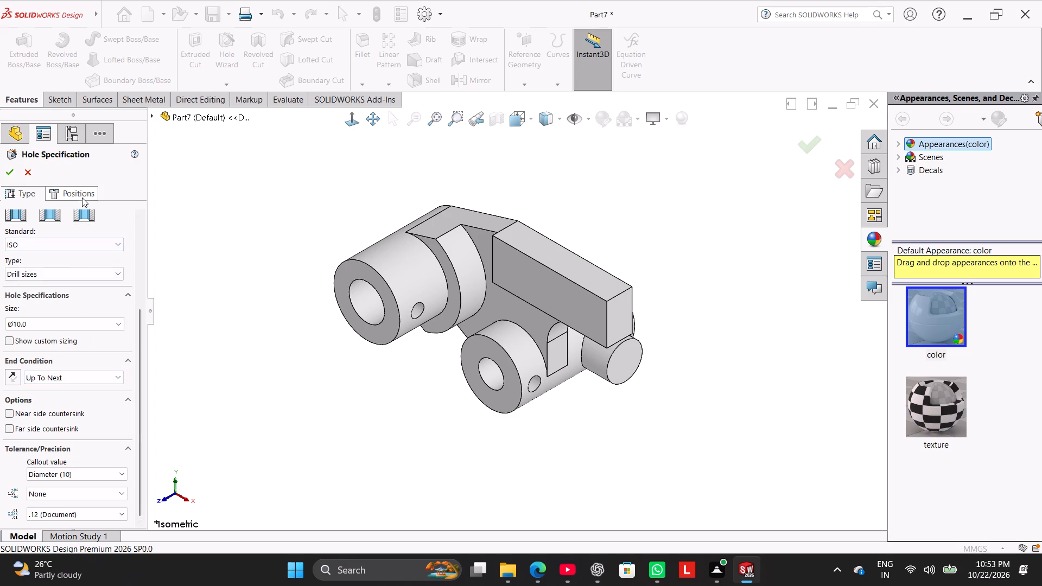
{"action": "middle_click_drag", "start_coordinate": [673, 379], "coordinate": [649, 289]}
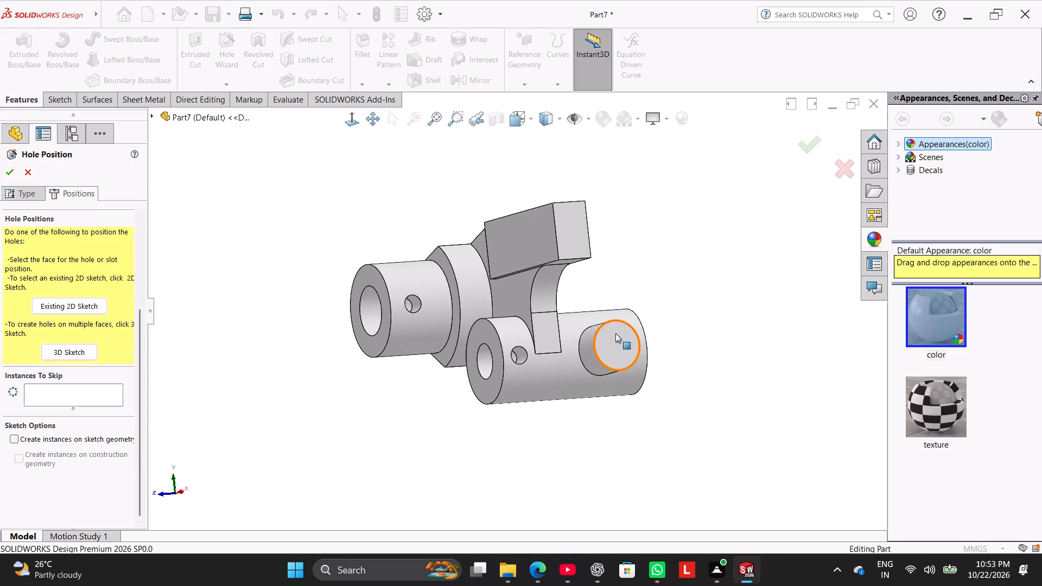
{"action": "left_click", "coordinate": [614, 337]}
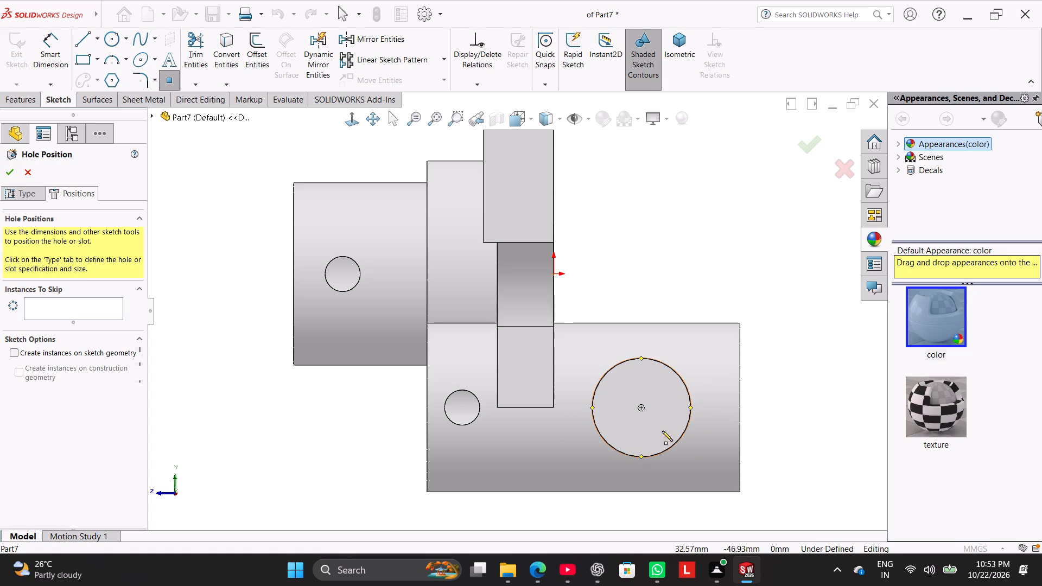
{"action": "left_click", "coordinate": [640, 406]}
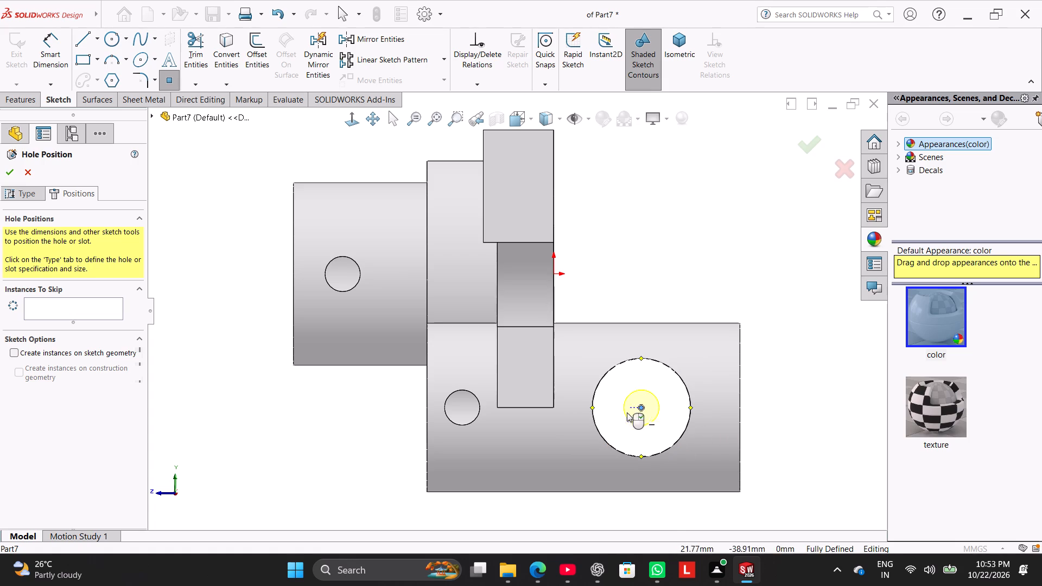
{"action": "middle_click_drag", "start_coordinate": [368, 403], "coordinate": [319, 430]}
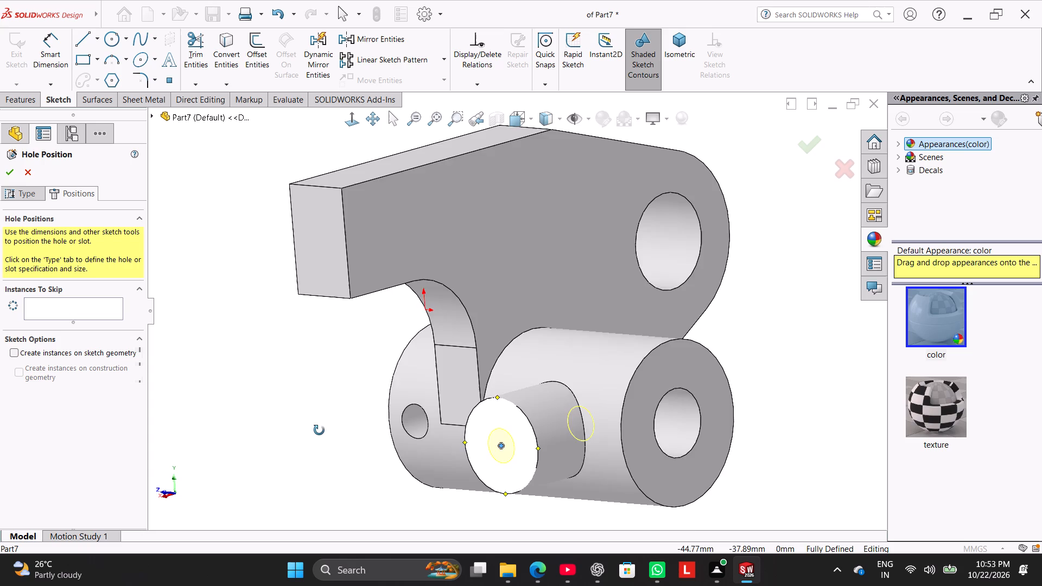
{"action": "middle_click_drag", "start_coordinate": [319, 430], "coordinate": [265, 392]}
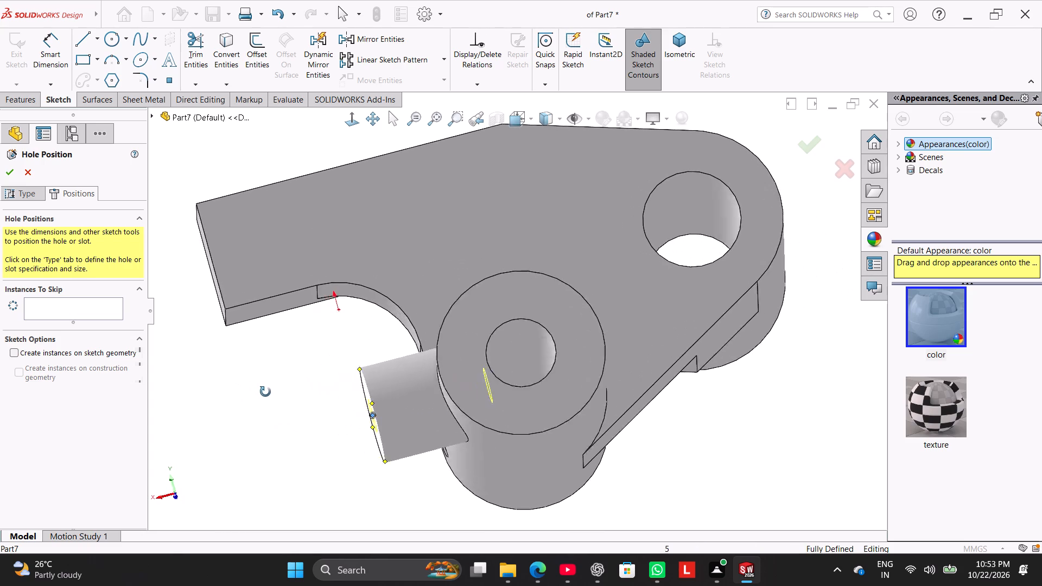
{"action": "middle_click_drag", "start_coordinate": [265, 392], "coordinate": [315, 463]}
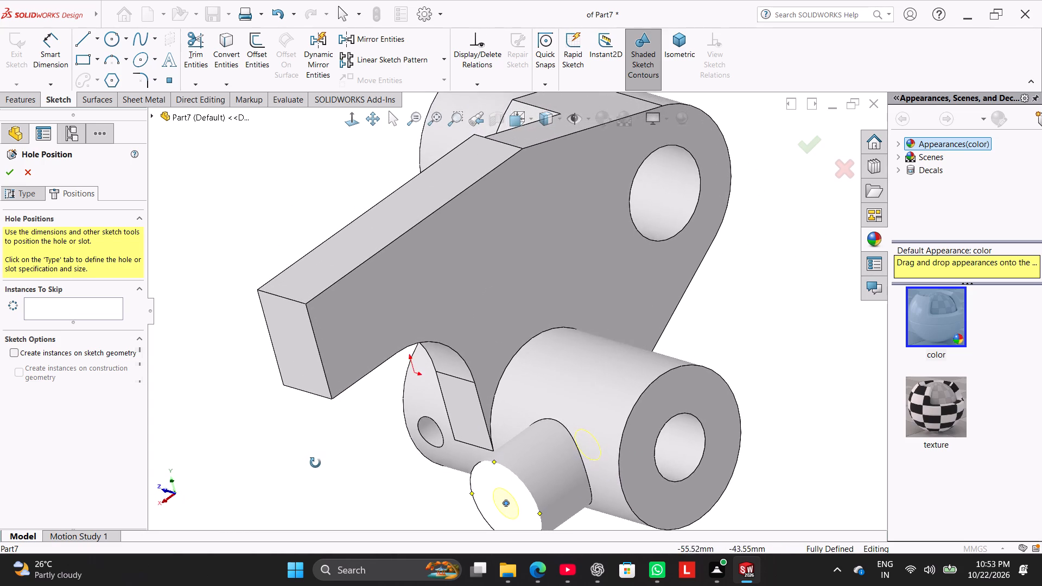
{"action": "middle_click_drag", "start_coordinate": [315, 463], "coordinate": [257, 440]}
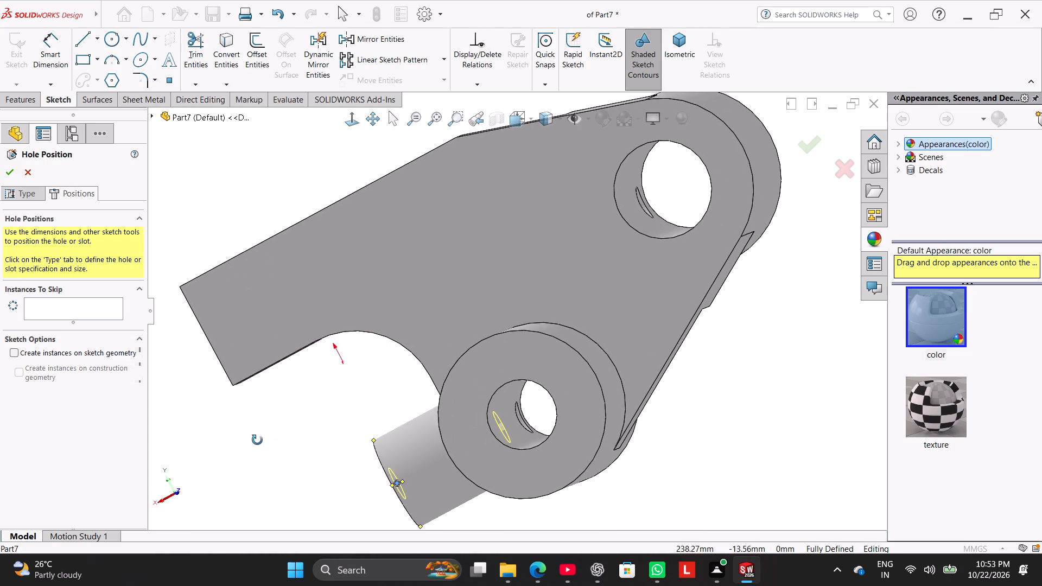
{"action": "middle_click_drag", "start_coordinate": [257, 440], "coordinate": [317, 396]}
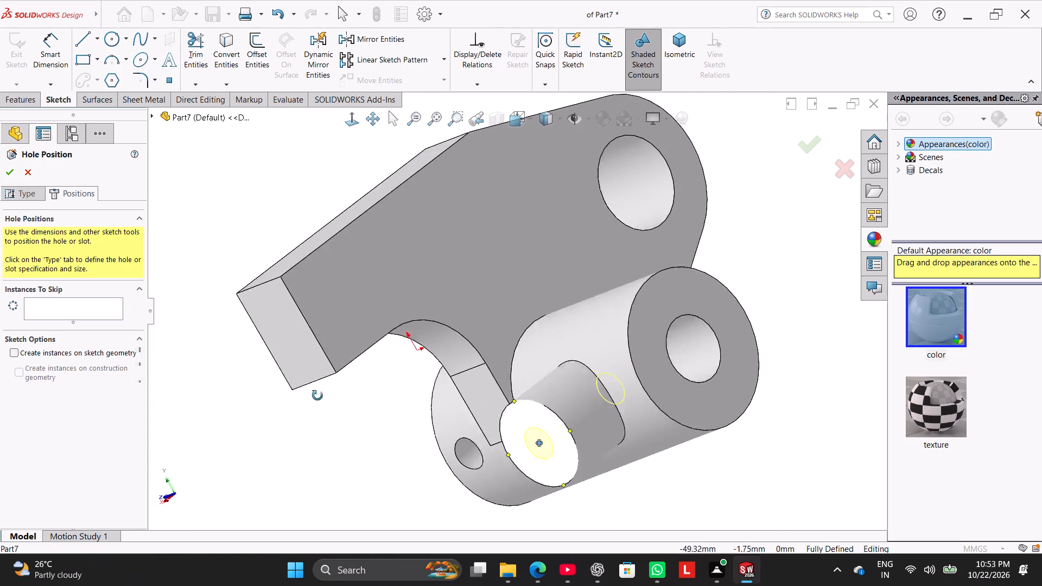
{"action": "middle_click_drag", "start_coordinate": [317, 396], "coordinate": [254, 351]}
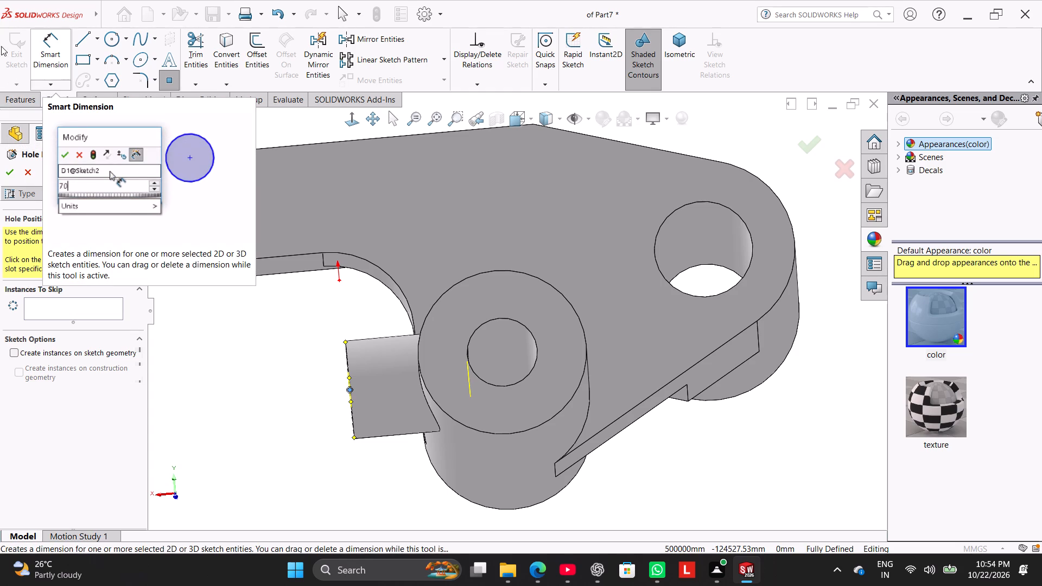
{"action": "left_click", "coordinate": [15, 167]}
{"action": "left_click", "coordinate": [250, 320]}
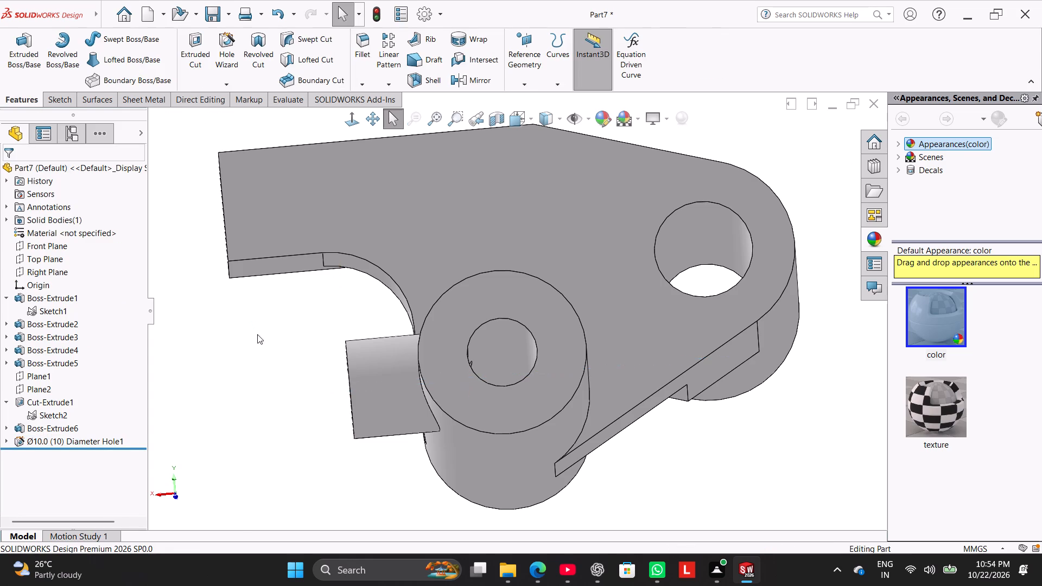
Cut the ring between Sketch1's 28 mm and 52 mm circles as a blind Extruded Cut, reversed in direction, 26 mm deep.
{"action": "middle_click_drag", "start_coordinate": [269, 347], "coordinate": [288, 391]}
{"action": "right_click_drag", "start_coordinate": [275, 394], "coordinate": [344, 315]}
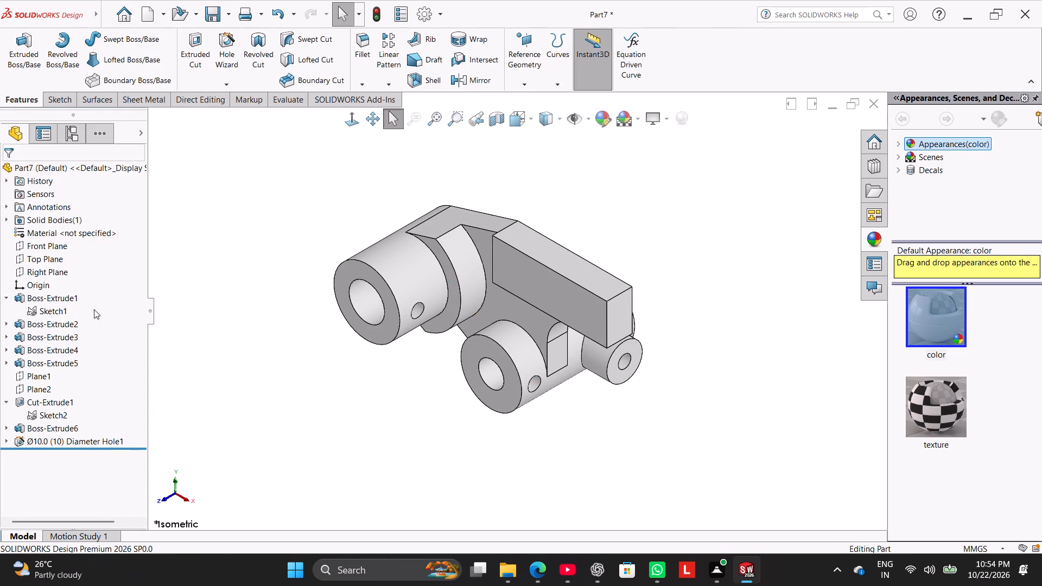
{"action": "left_click", "coordinate": [56, 315]}
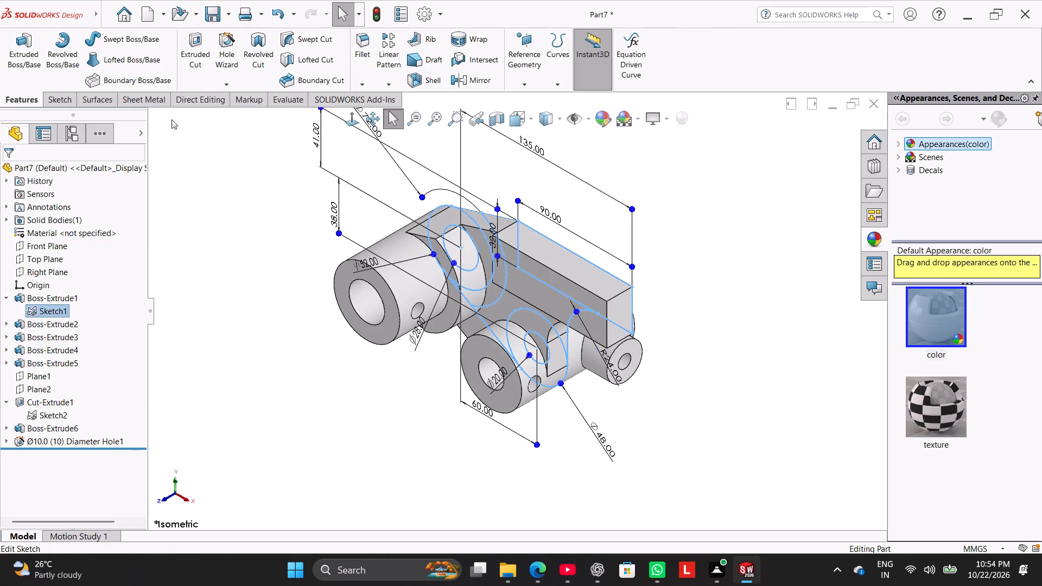
{"action": "left_click", "coordinate": [199, 53]}
{"action": "middle_click_drag", "start_coordinate": [241, 256], "coordinate": [191, 343]}
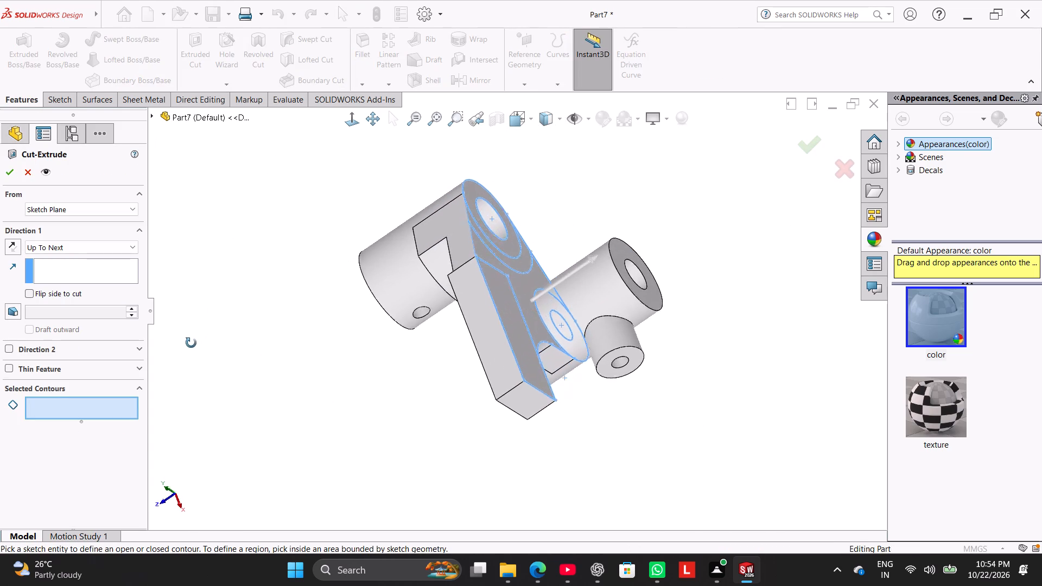
{"action": "middle_click_drag", "start_coordinate": [191, 343], "coordinate": [178, 386]}
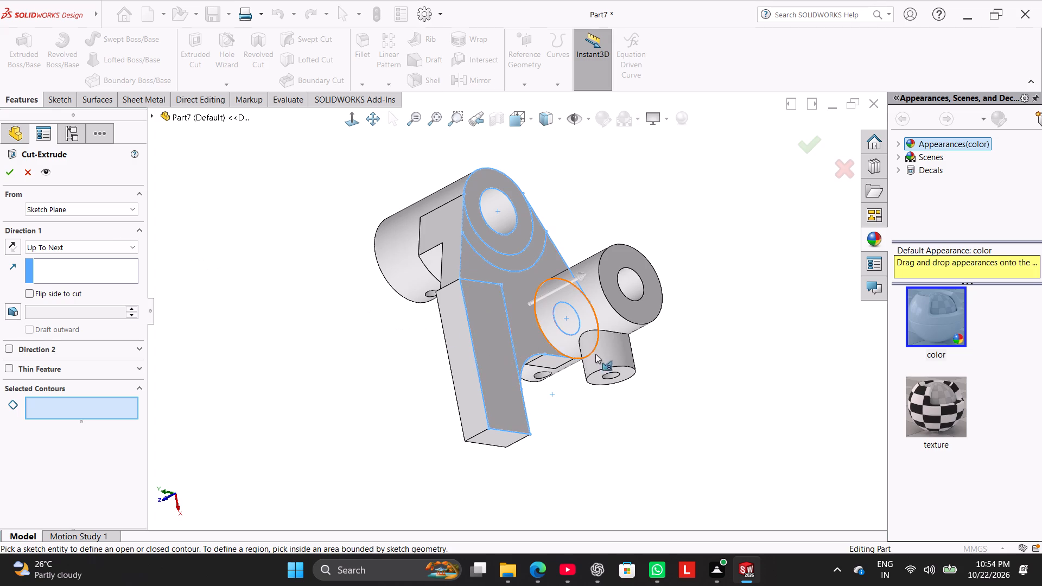
{"action": "middle_click_drag", "start_coordinate": [582, 405], "coordinate": [542, 352]}
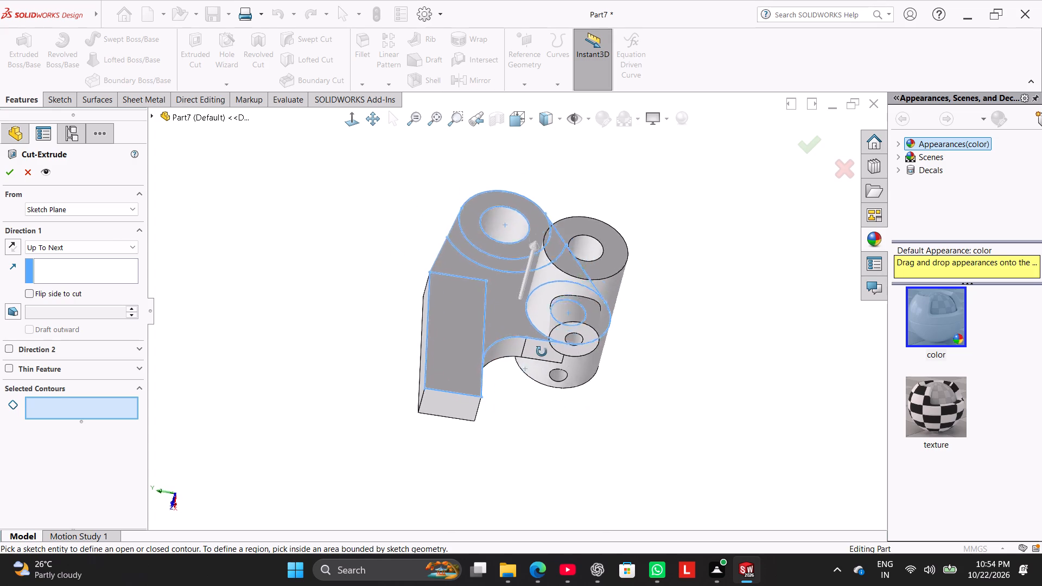
{"action": "middle_click_drag", "start_coordinate": [542, 352], "coordinate": [566, 283]}
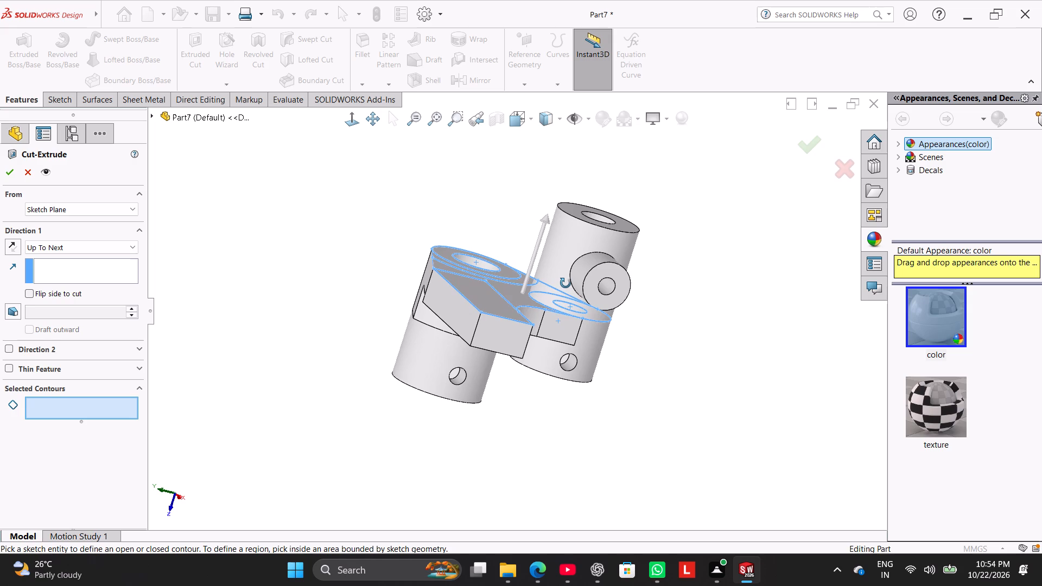
{"action": "middle_click_drag", "start_coordinate": [566, 283], "coordinate": [544, 372]}
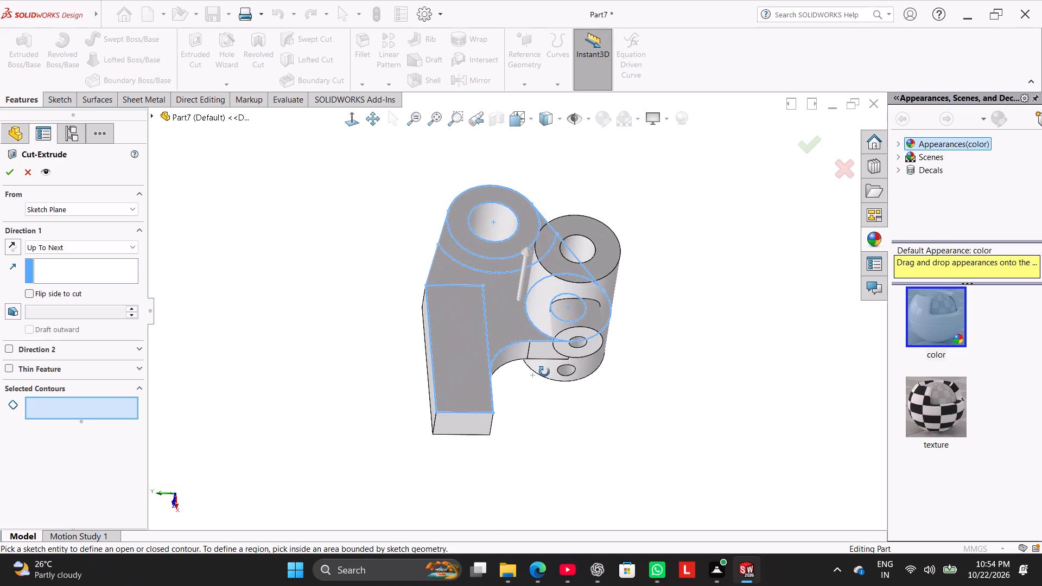
{"action": "middle_click_drag", "start_coordinate": [544, 372], "coordinate": [543, 394]}
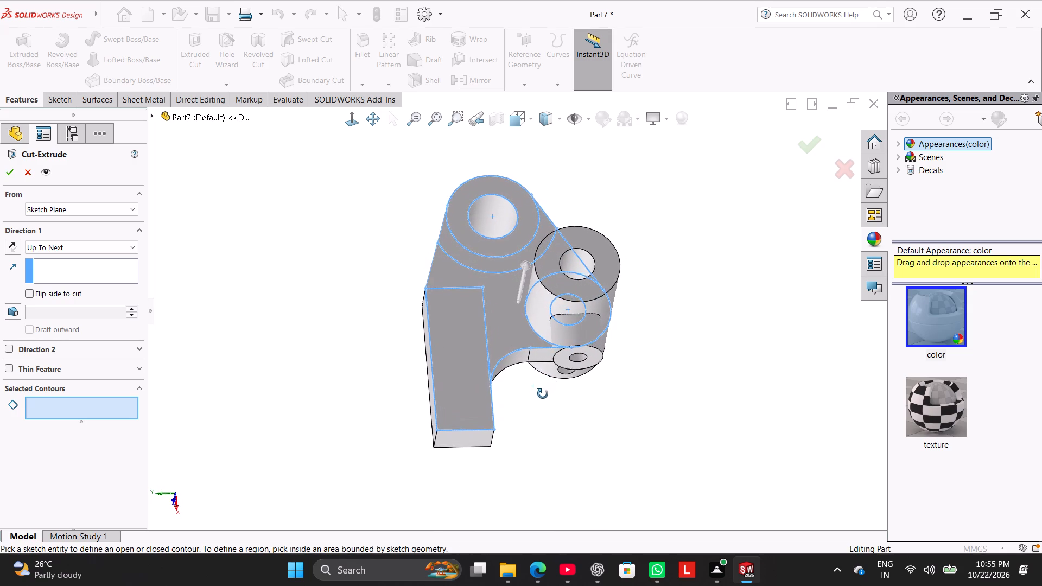
{"action": "middle_click_drag", "start_coordinate": [543, 394], "coordinate": [535, 409]}
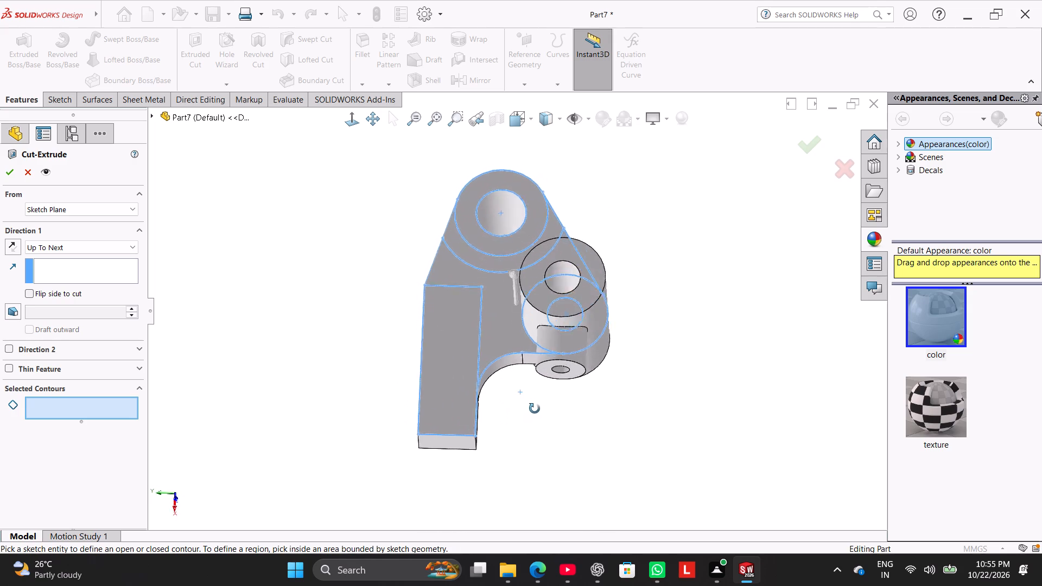
{"action": "middle_click_drag", "start_coordinate": [535, 409], "coordinate": [615, 224]}
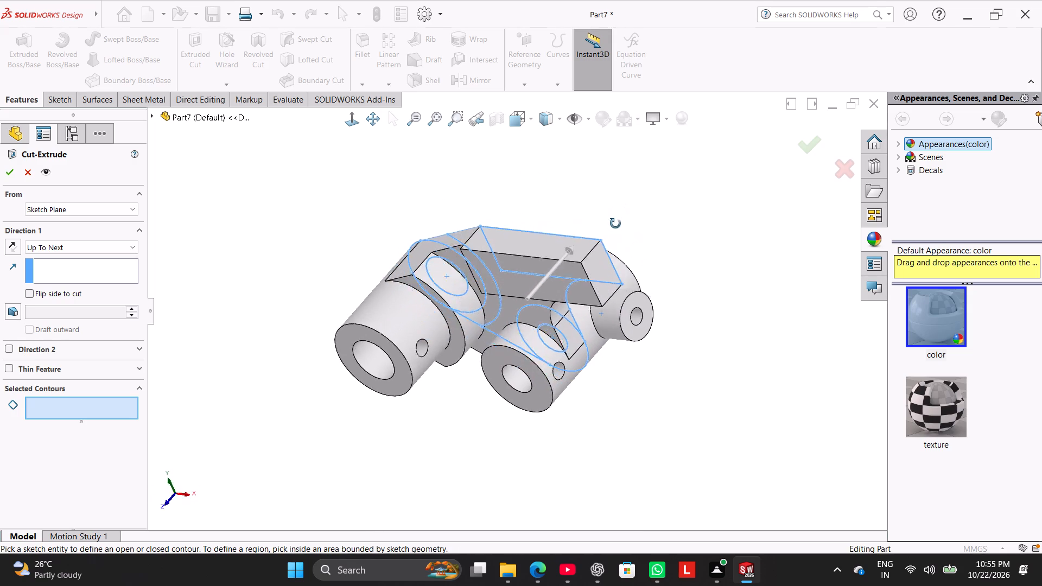
{"action": "middle_click_drag", "start_coordinate": [615, 224], "coordinate": [518, 359]}
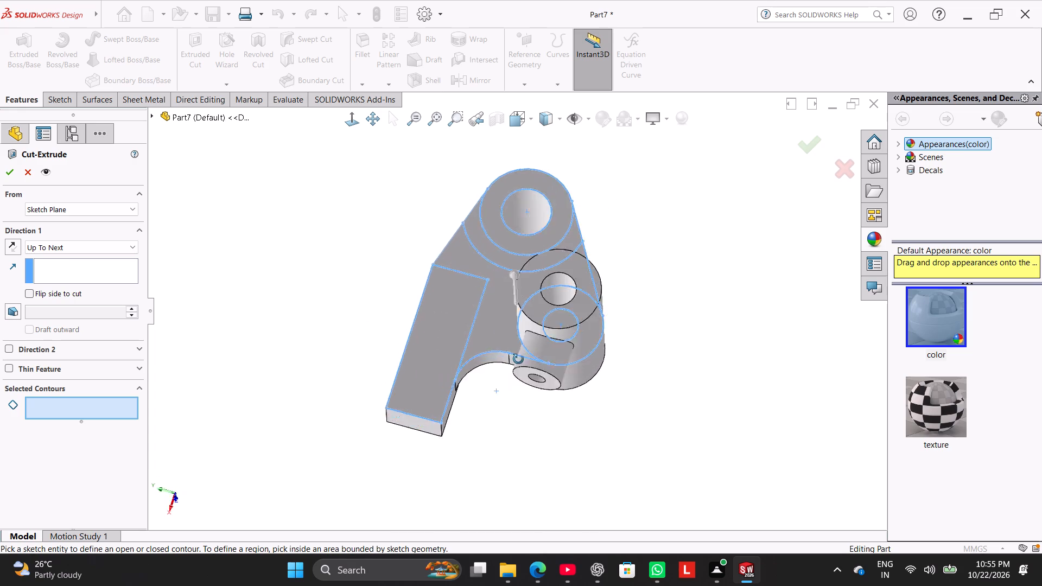
{"action": "middle_click_drag", "start_coordinate": [518, 359], "coordinate": [637, 164]}
{"action": "middle_click_drag", "start_coordinate": [629, 288], "coordinate": [646, 228]}
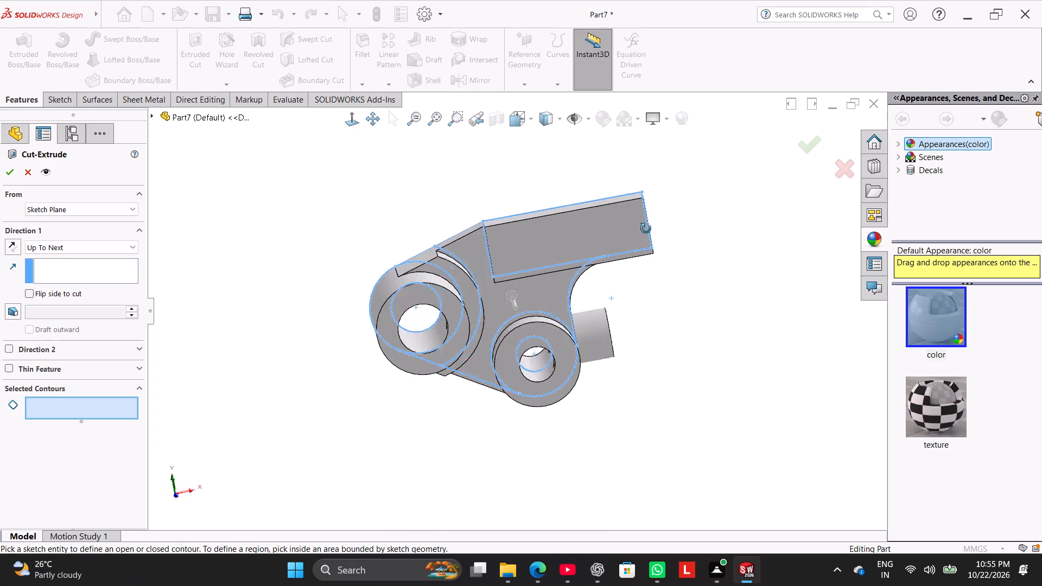
{"action": "middle_click_drag", "start_coordinate": [646, 228], "coordinate": [611, 266]}
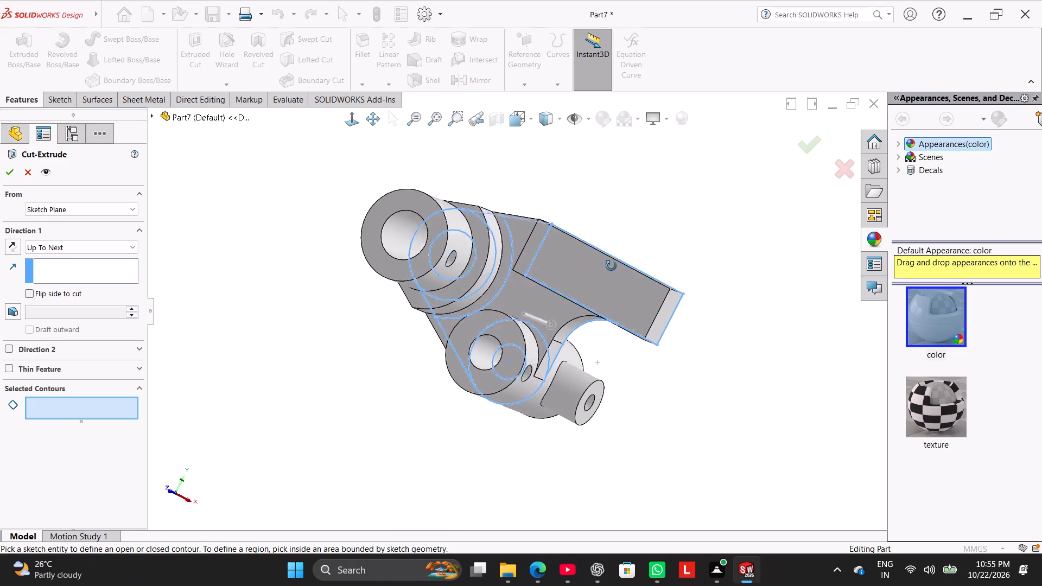
{"action": "middle_click_drag", "start_coordinate": [611, 266], "coordinate": [479, 184]}
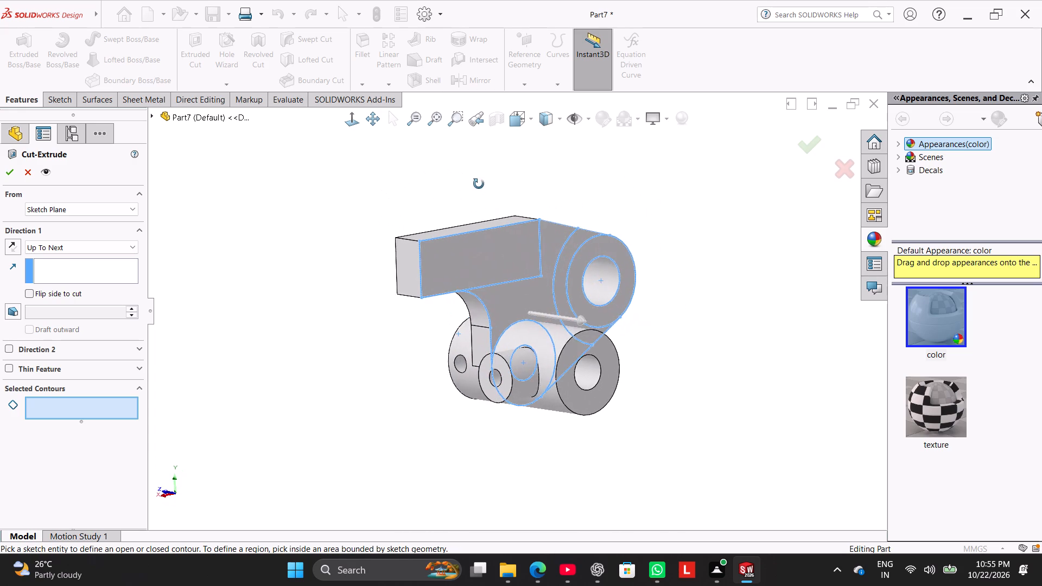
{"action": "middle_click_drag", "start_coordinate": [479, 184], "coordinate": [454, 154]}
{"action": "middle_click_drag", "start_coordinate": [378, 332], "coordinate": [365, 260]}
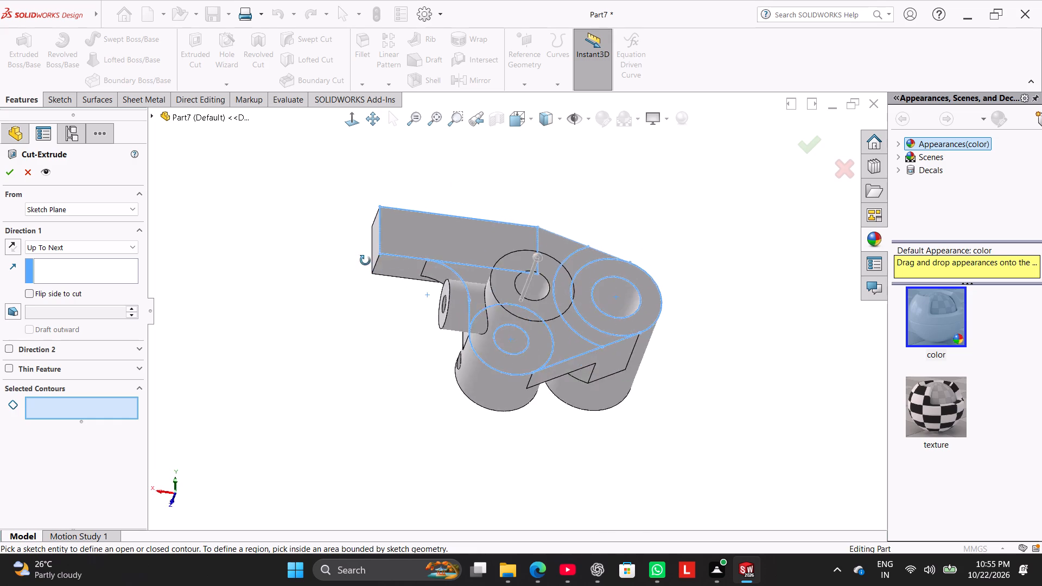
{"action": "middle_click_drag", "start_coordinate": [365, 260], "coordinate": [334, 335]}
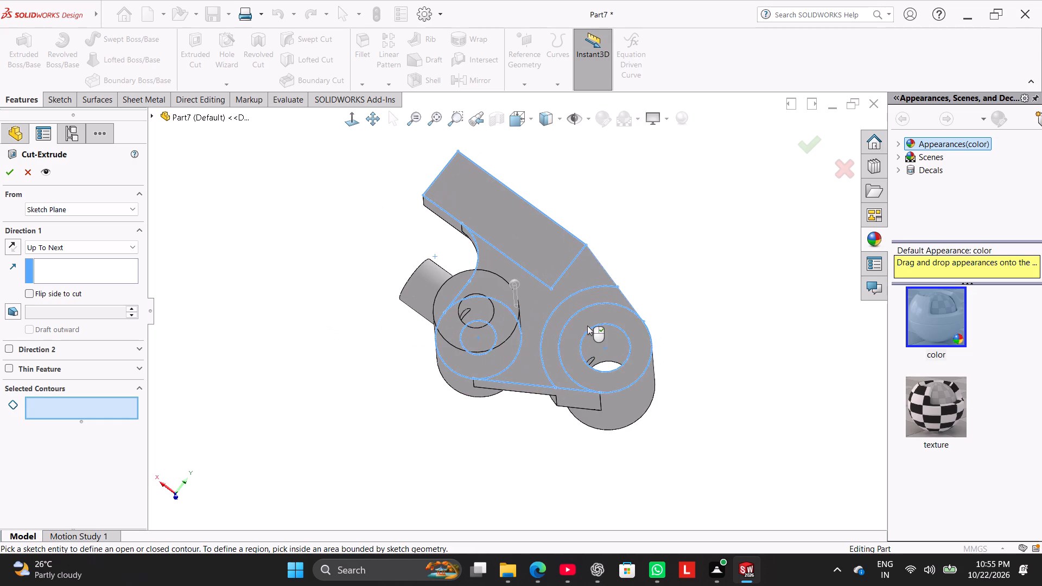
{"action": "left_click", "coordinate": [586, 324]}
{"action": "left_click", "coordinate": [18, 246]}
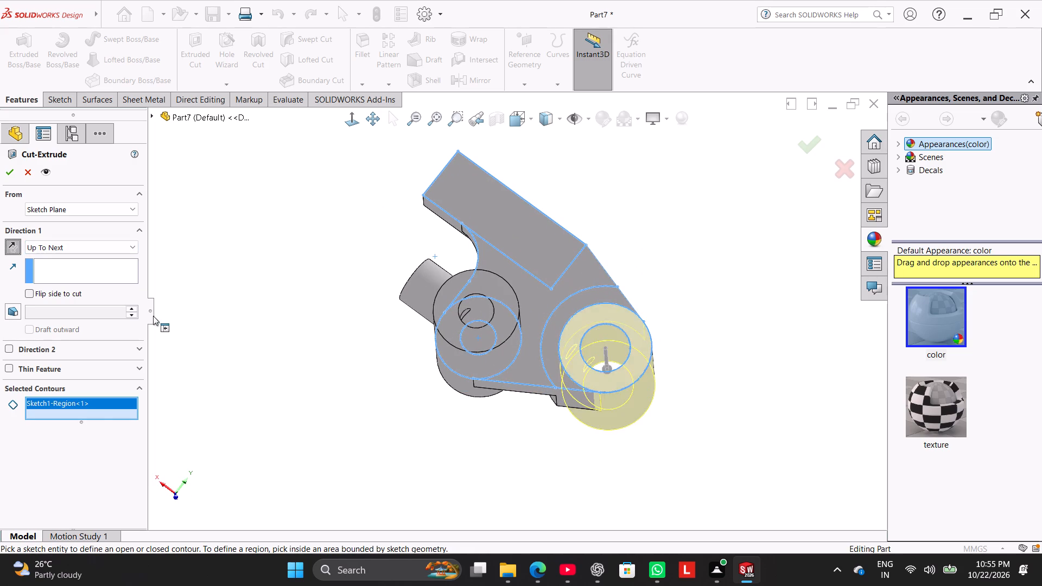
{"action": "middle_click_drag", "start_coordinate": [247, 343], "coordinate": [263, 251]}
{"action": "left_click", "coordinate": [109, 247]}
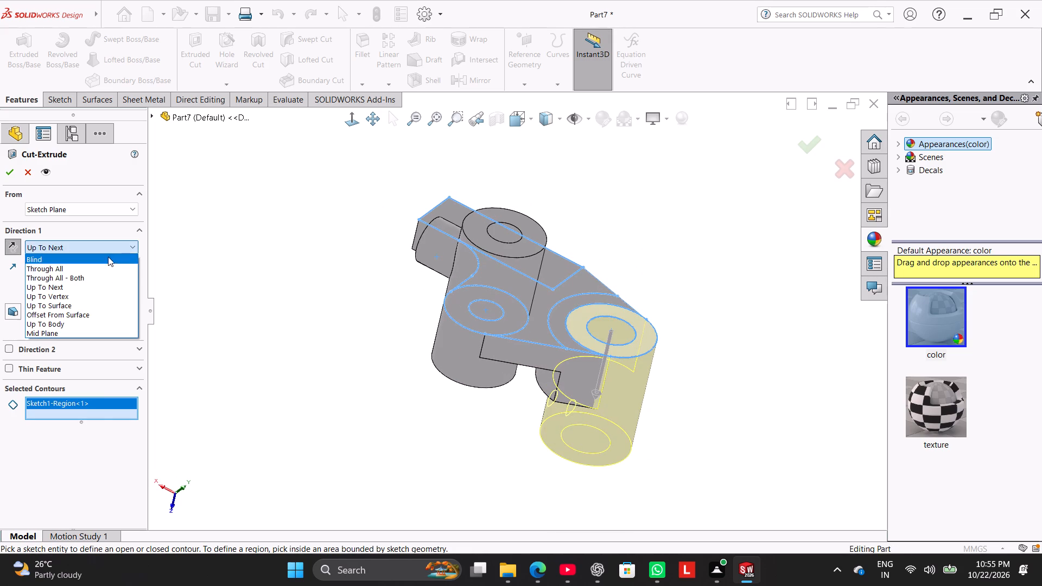
{"action": "left_click", "coordinate": [108, 259]}
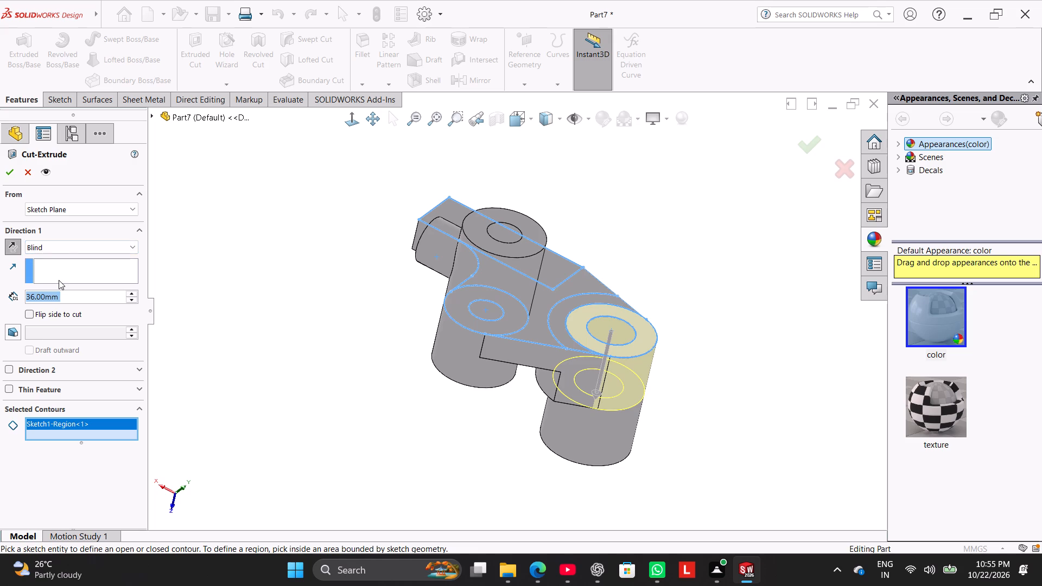
{"action": "type", "text": "26"}
{"action": "key", "text": "Return"}
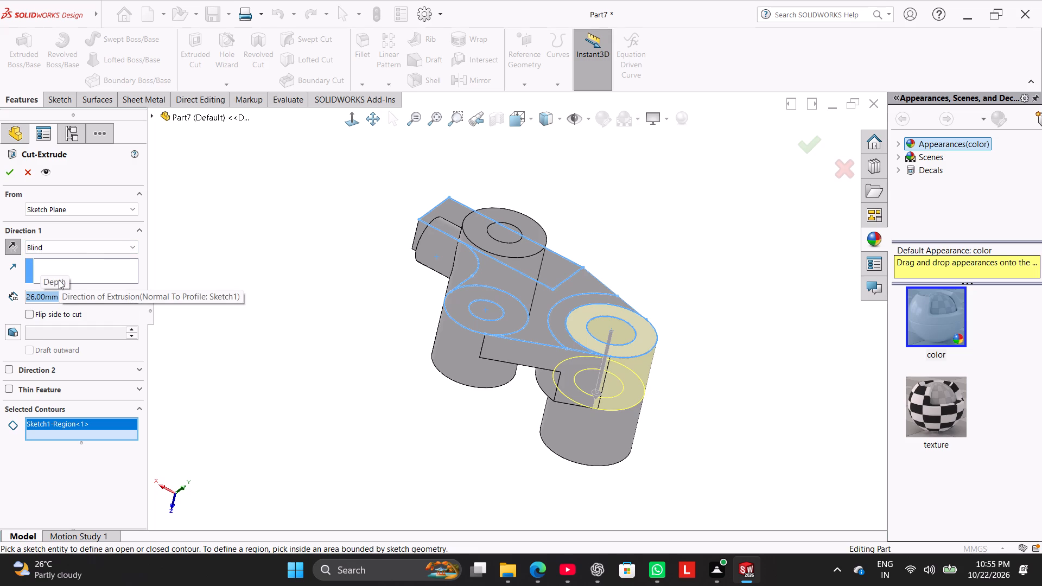
{"action": "left_click", "coordinate": [4, 175]}
{"action": "left_click", "coordinate": [266, 293]}
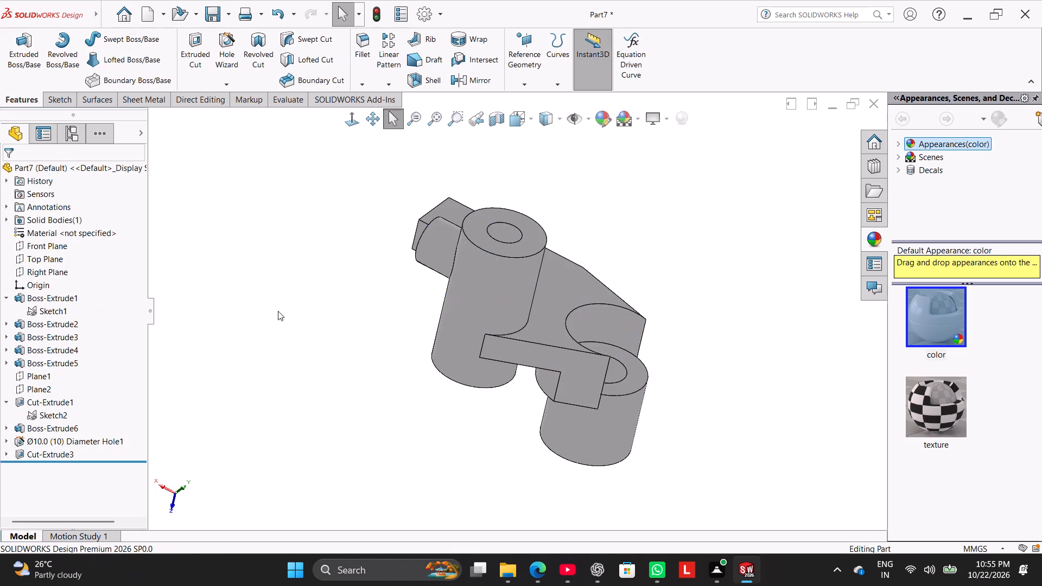
Open Sketch1 under Boss-Extrude1 to review its dimensions, and exit the sketch without edits.
{"action": "right_click_drag", "start_coordinate": [288, 318], "coordinate": [479, 211]}
{"action": "left_click", "coordinate": [279, 313]}
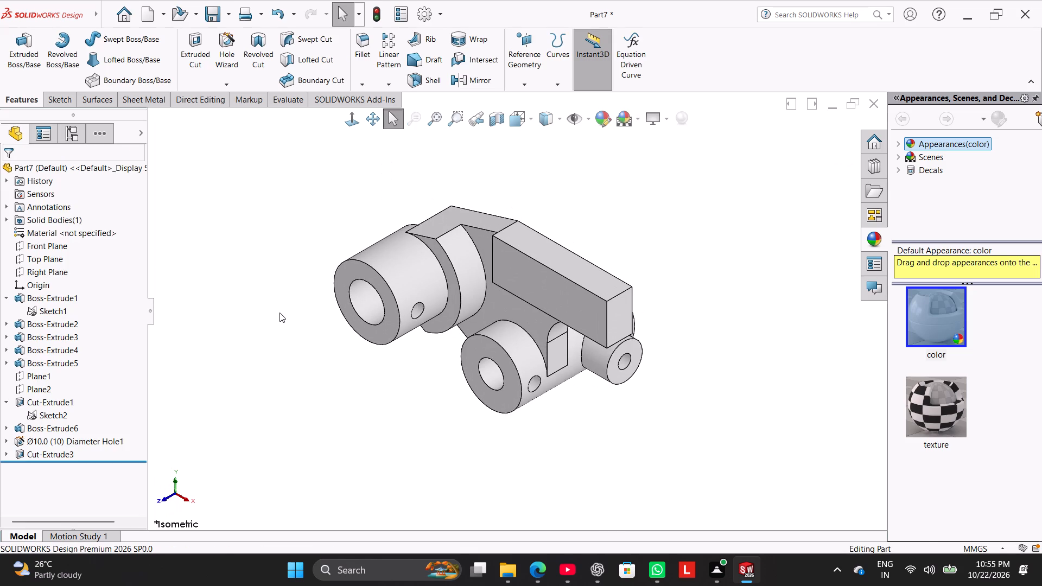
{"action": "left_click", "coordinate": [65, 309]}
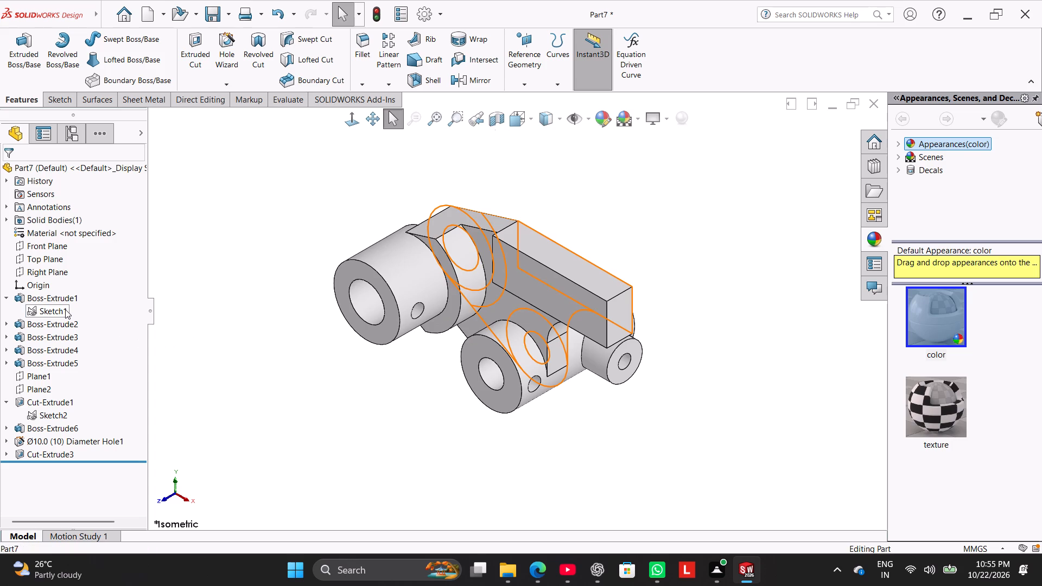
{"action": "left_click", "coordinate": [77, 278]}
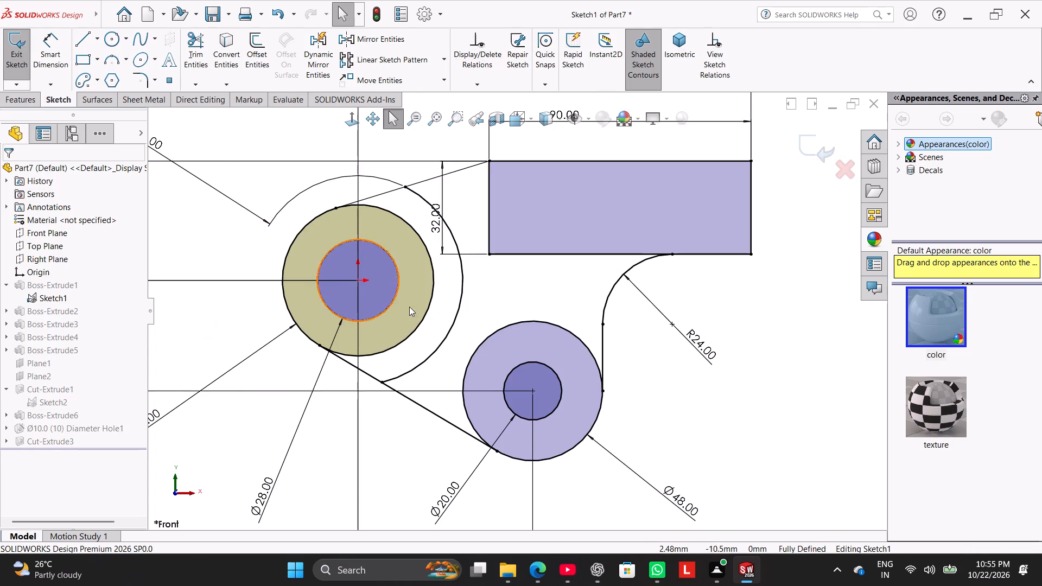
{"action": "scroll", "coordinate": [517, 301], "scroll_direction": "up", "scroll_amount": 3}
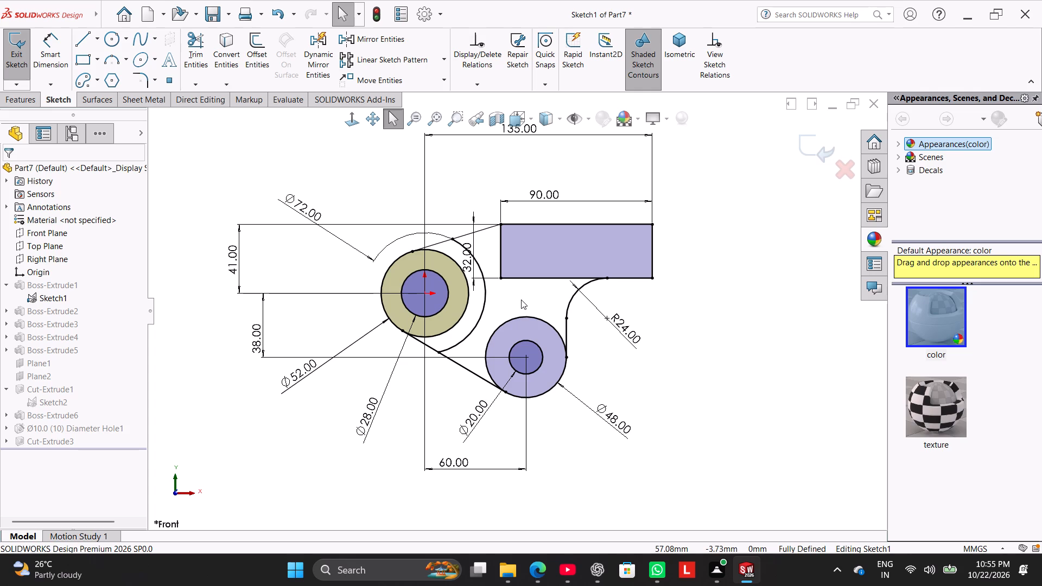
{"action": "left_click", "coordinate": [4, 54]}
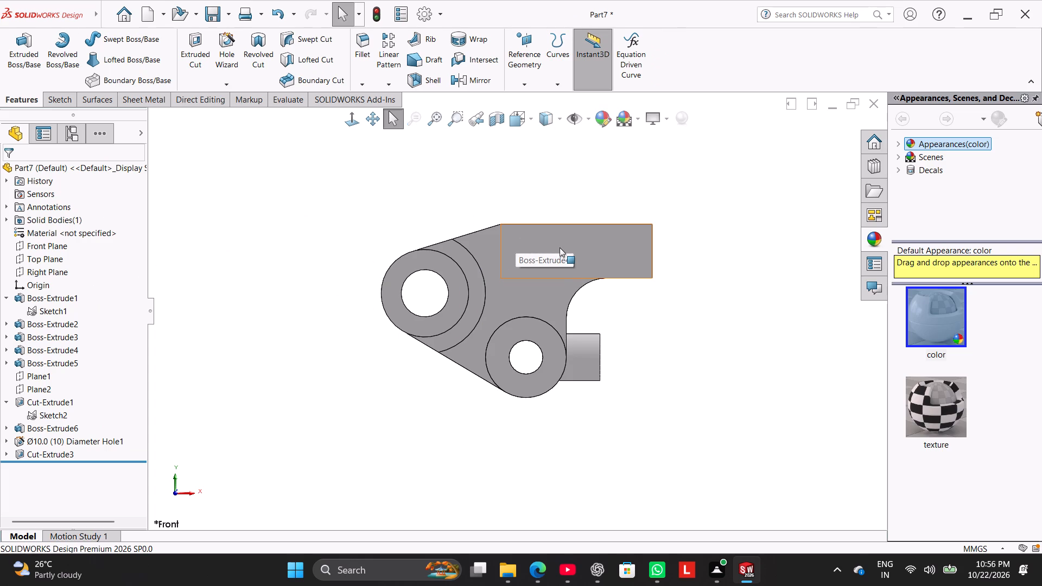
Start a sketch on the rectangular arm's front face and draw two circles on it, about 13 mm and 12 mm in diameter.
{"action": "right_click", "coordinate": [573, 248]}
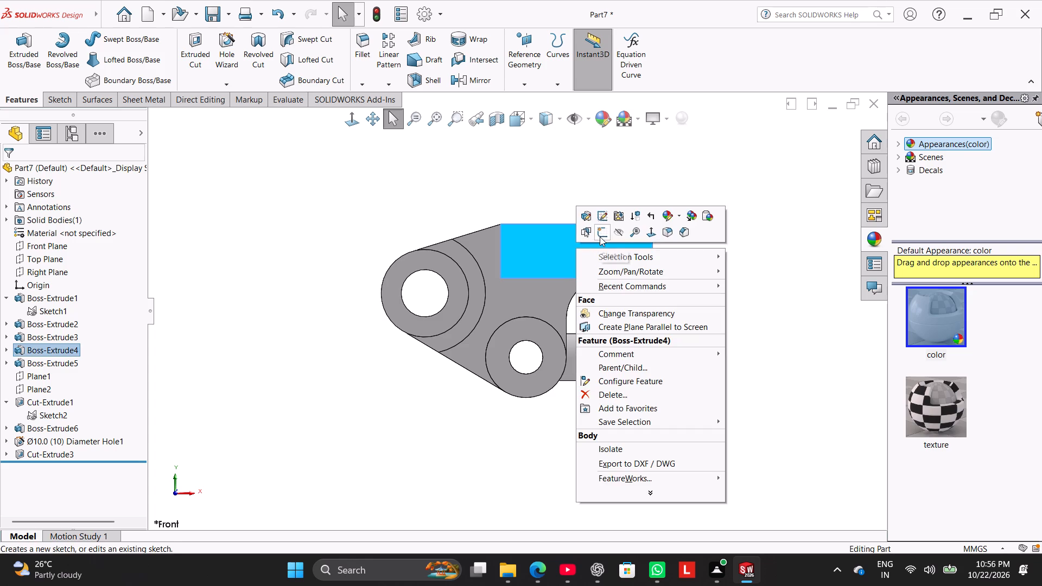
{"action": "left_click", "coordinate": [600, 237]}
{"action": "left_click", "coordinate": [350, 235]}
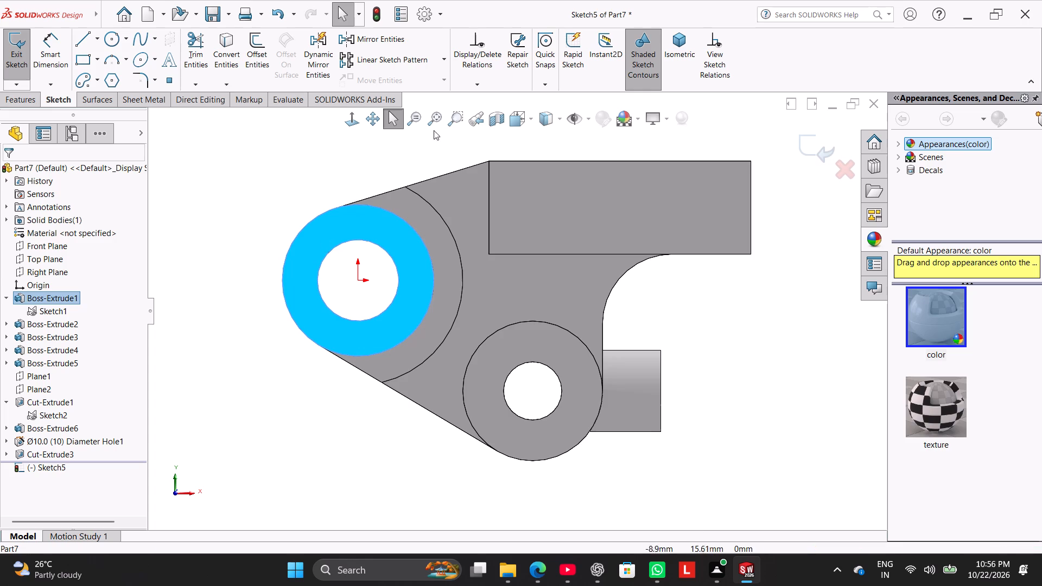
{"action": "left_click", "coordinate": [106, 40]}
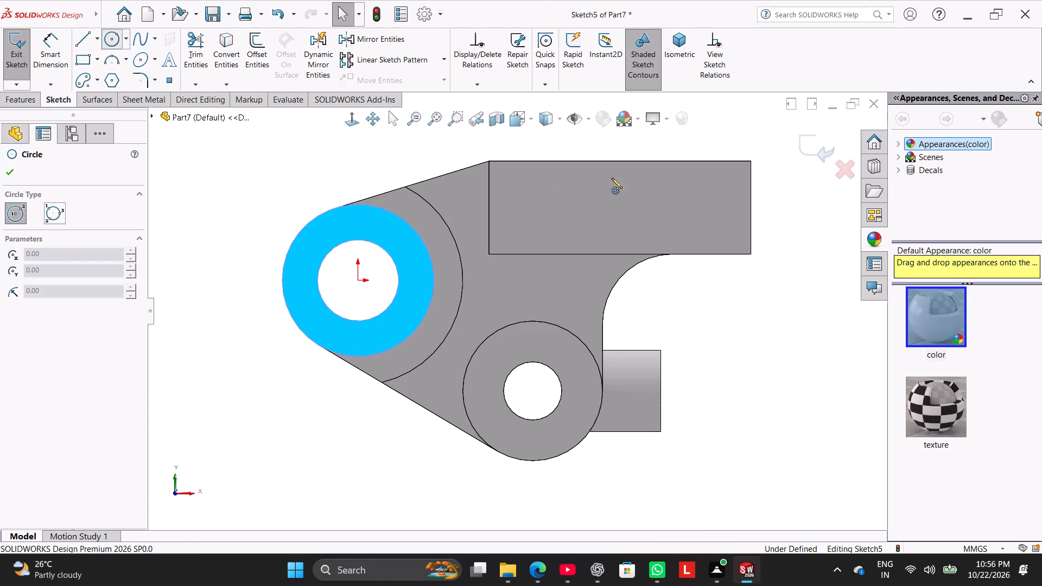
{"action": "left_click", "coordinate": [552, 209]}
{"action": "left_click", "coordinate": [567, 222]}
{"action": "left_click", "coordinate": [691, 203]}
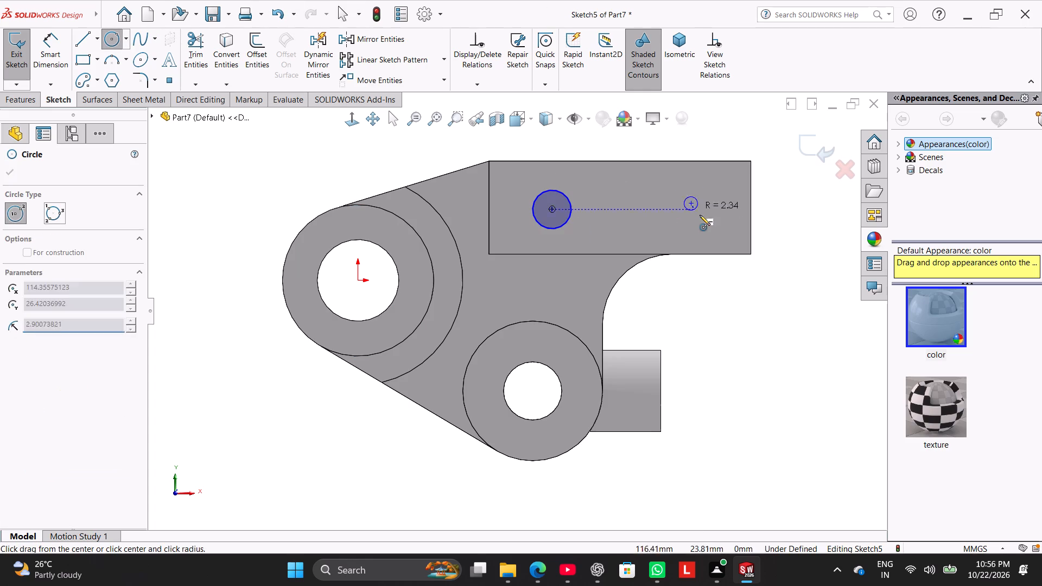
{"action": "left_click", "coordinate": [701, 218]}
Dimension the circle nearer the large boss to a diameter of 10 mm.
{"action": "right_click_drag", "start_coordinate": [269, 176], "coordinate": [341, 174]}
{"action": "left_click", "coordinate": [535, 200]}
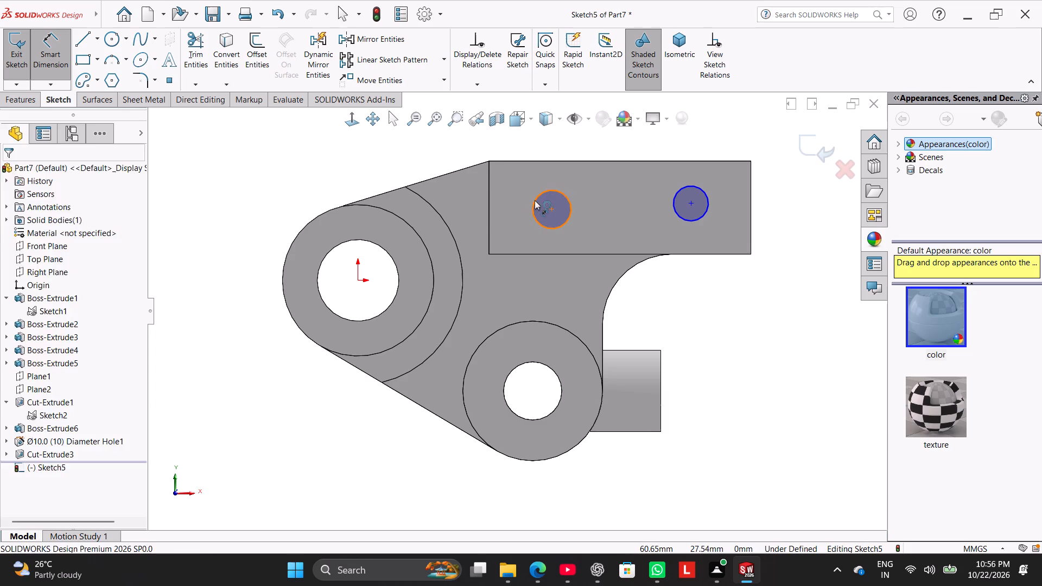
{"action": "left_click", "coordinate": [519, 180]}
{"action": "type", "text": "10"}
{"action": "key", "text": "Return"}
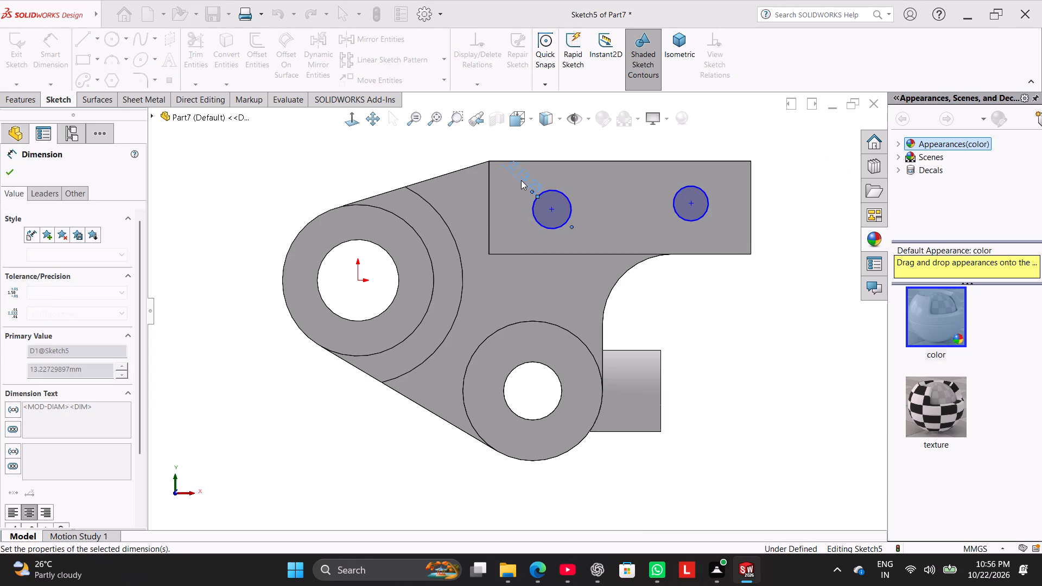
{"action": "left_click", "coordinate": [749, 346]}
{"action": "right_click", "coordinate": [744, 334]}
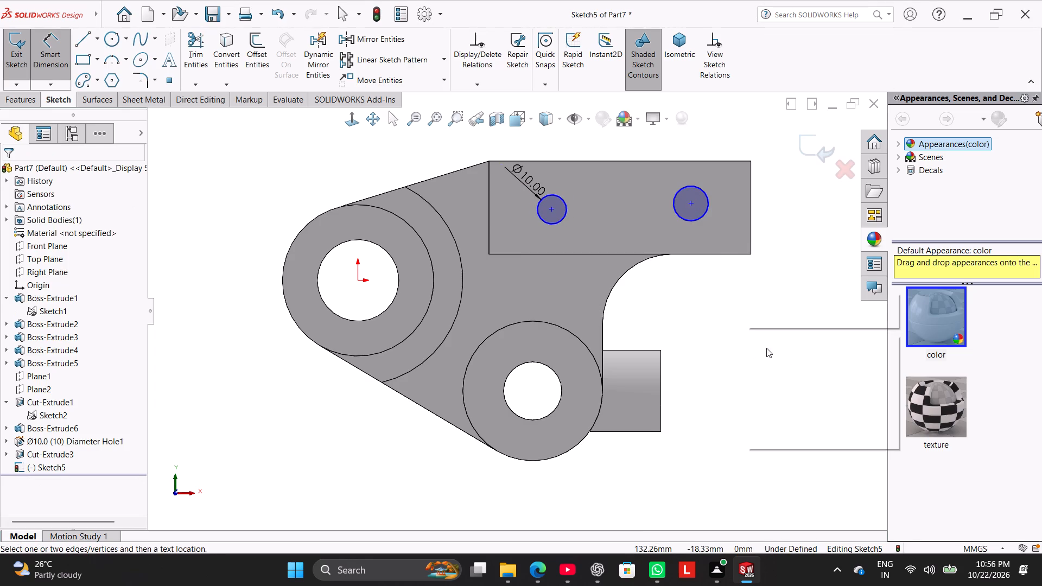
{"action": "left_click", "coordinate": [779, 370]}
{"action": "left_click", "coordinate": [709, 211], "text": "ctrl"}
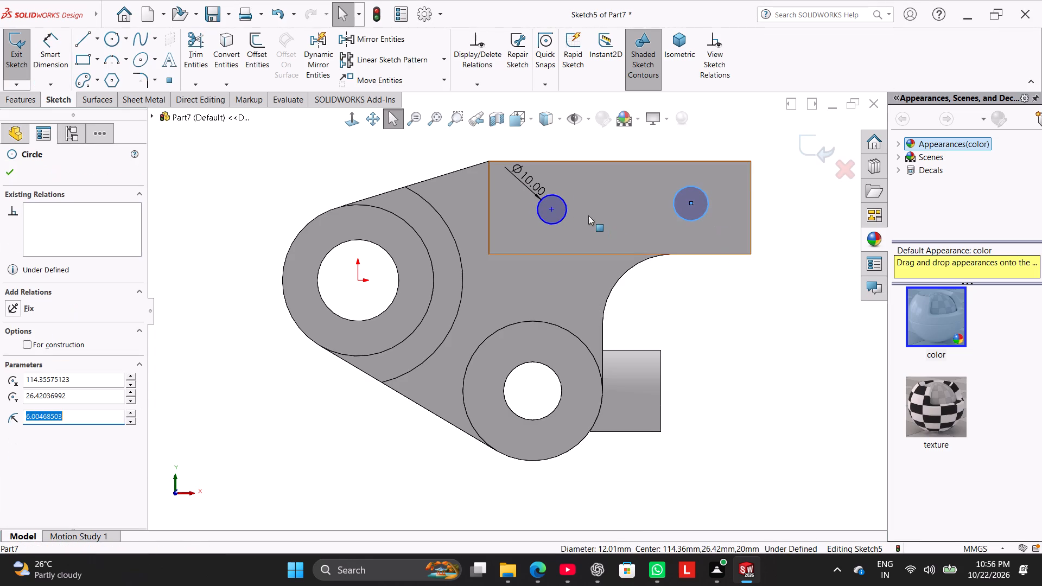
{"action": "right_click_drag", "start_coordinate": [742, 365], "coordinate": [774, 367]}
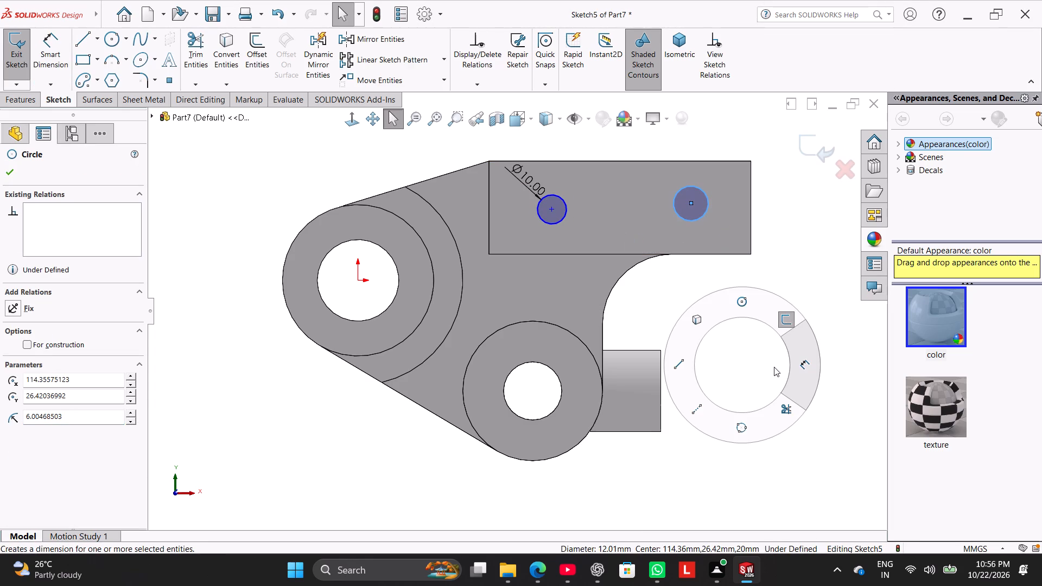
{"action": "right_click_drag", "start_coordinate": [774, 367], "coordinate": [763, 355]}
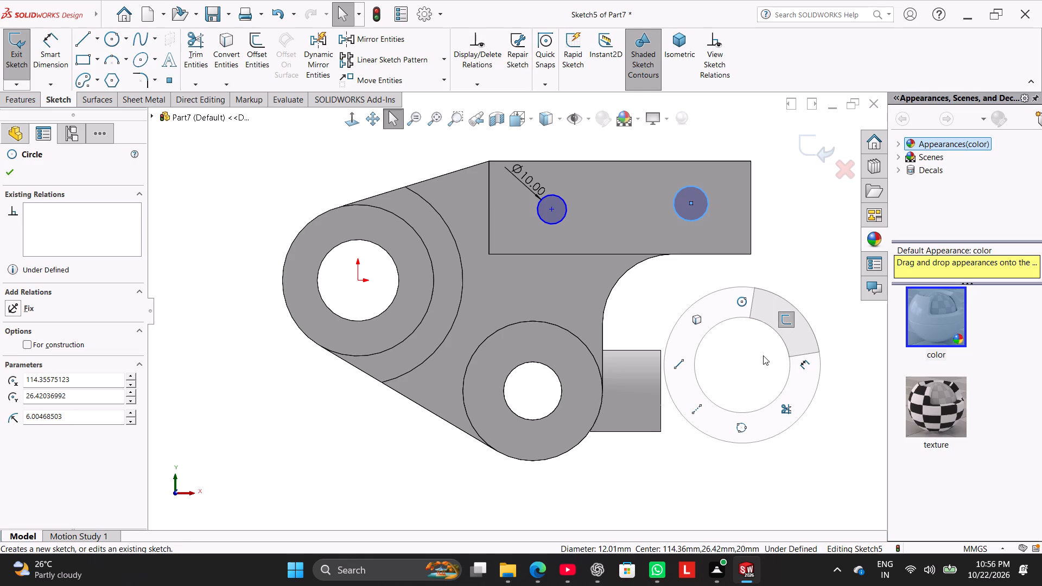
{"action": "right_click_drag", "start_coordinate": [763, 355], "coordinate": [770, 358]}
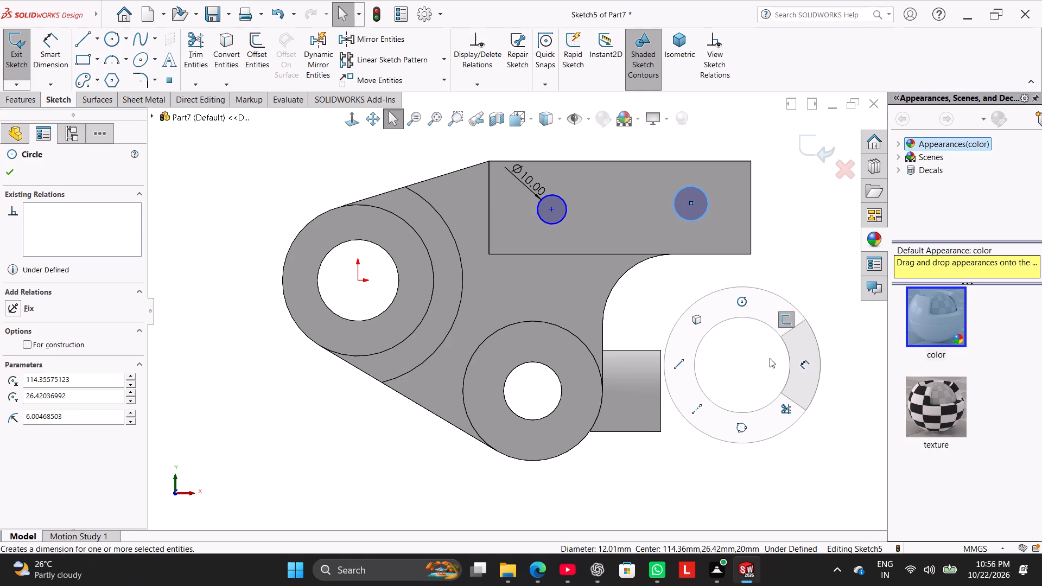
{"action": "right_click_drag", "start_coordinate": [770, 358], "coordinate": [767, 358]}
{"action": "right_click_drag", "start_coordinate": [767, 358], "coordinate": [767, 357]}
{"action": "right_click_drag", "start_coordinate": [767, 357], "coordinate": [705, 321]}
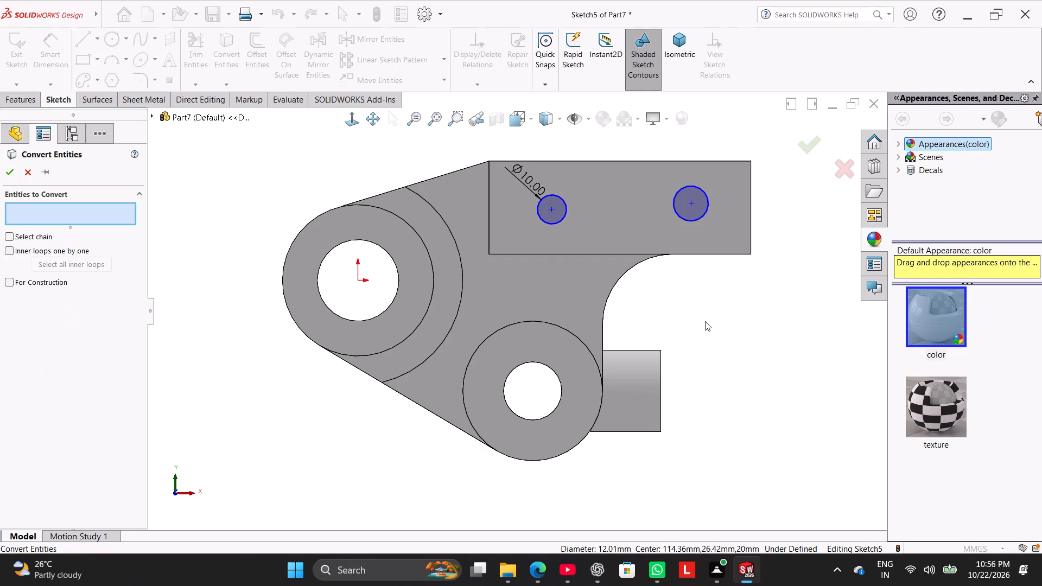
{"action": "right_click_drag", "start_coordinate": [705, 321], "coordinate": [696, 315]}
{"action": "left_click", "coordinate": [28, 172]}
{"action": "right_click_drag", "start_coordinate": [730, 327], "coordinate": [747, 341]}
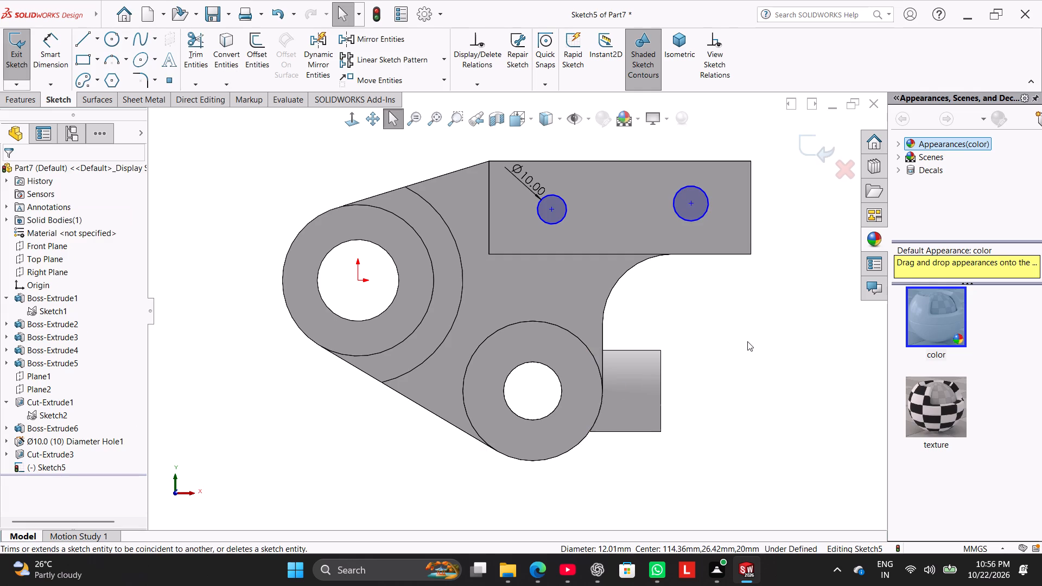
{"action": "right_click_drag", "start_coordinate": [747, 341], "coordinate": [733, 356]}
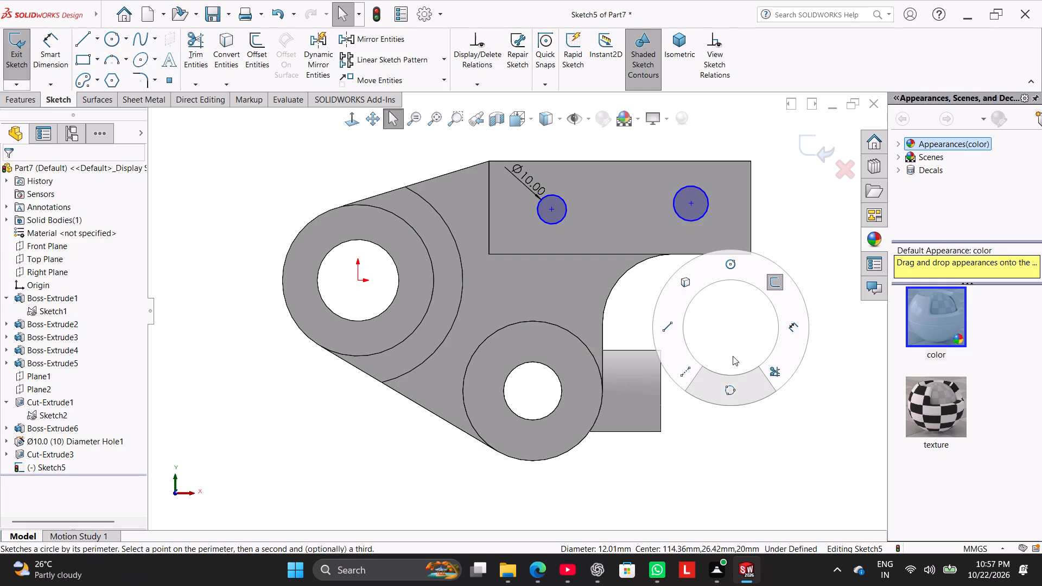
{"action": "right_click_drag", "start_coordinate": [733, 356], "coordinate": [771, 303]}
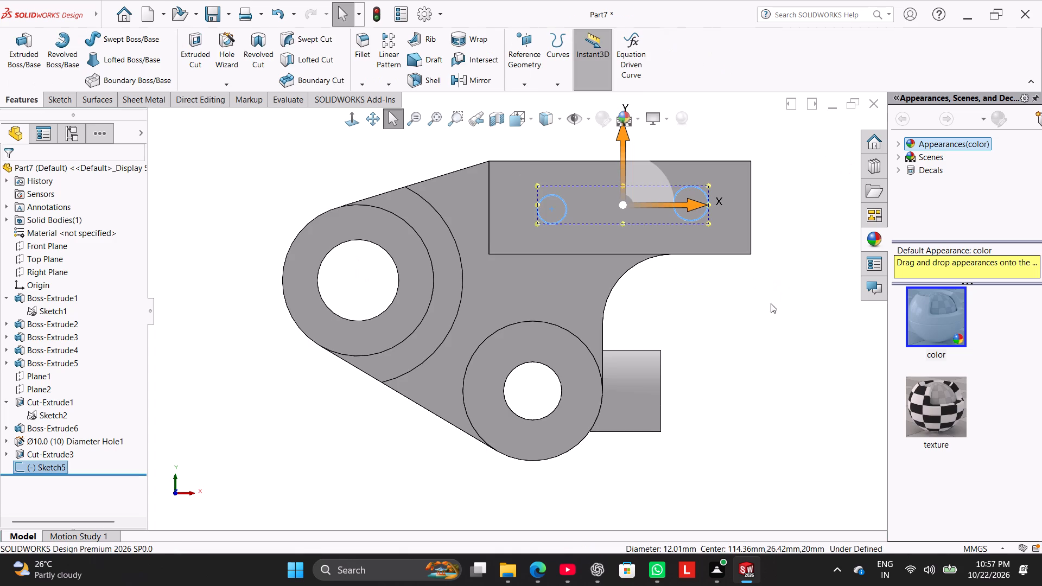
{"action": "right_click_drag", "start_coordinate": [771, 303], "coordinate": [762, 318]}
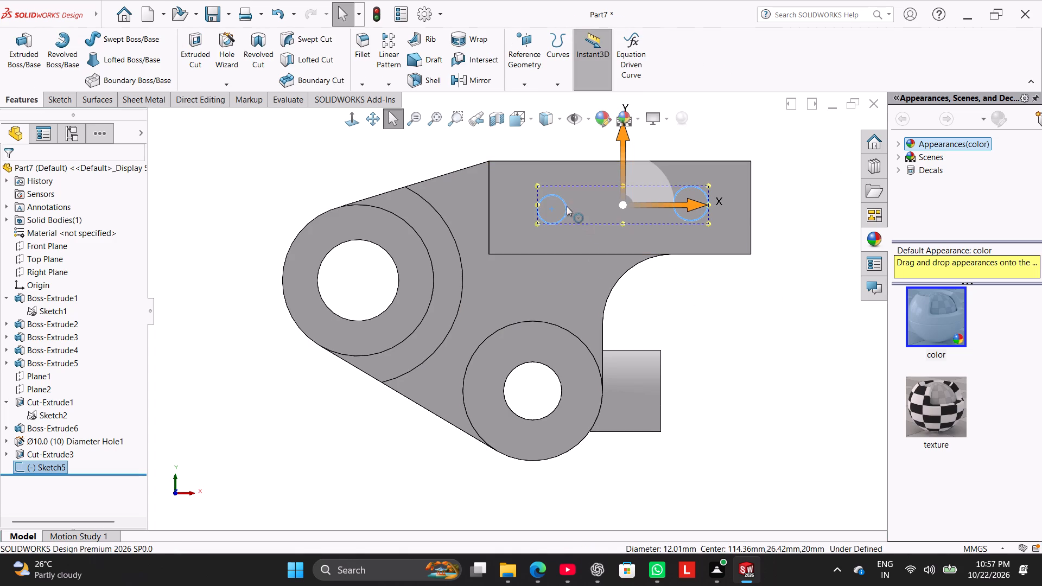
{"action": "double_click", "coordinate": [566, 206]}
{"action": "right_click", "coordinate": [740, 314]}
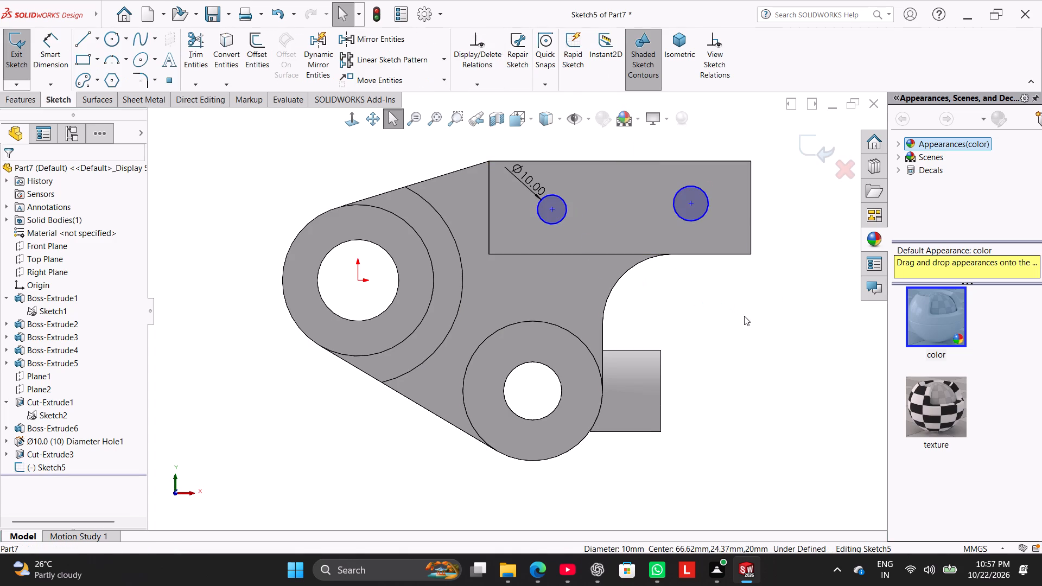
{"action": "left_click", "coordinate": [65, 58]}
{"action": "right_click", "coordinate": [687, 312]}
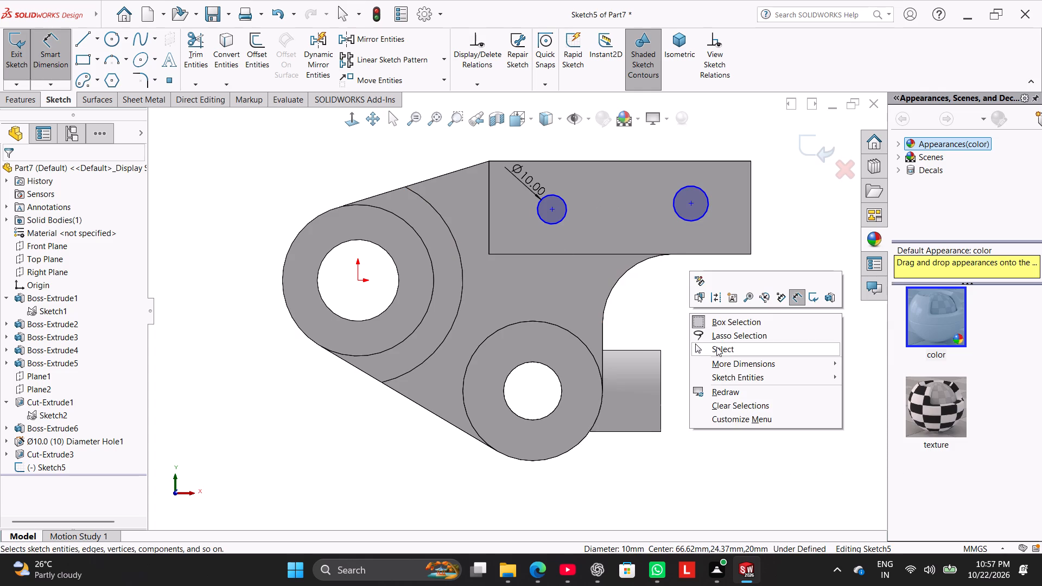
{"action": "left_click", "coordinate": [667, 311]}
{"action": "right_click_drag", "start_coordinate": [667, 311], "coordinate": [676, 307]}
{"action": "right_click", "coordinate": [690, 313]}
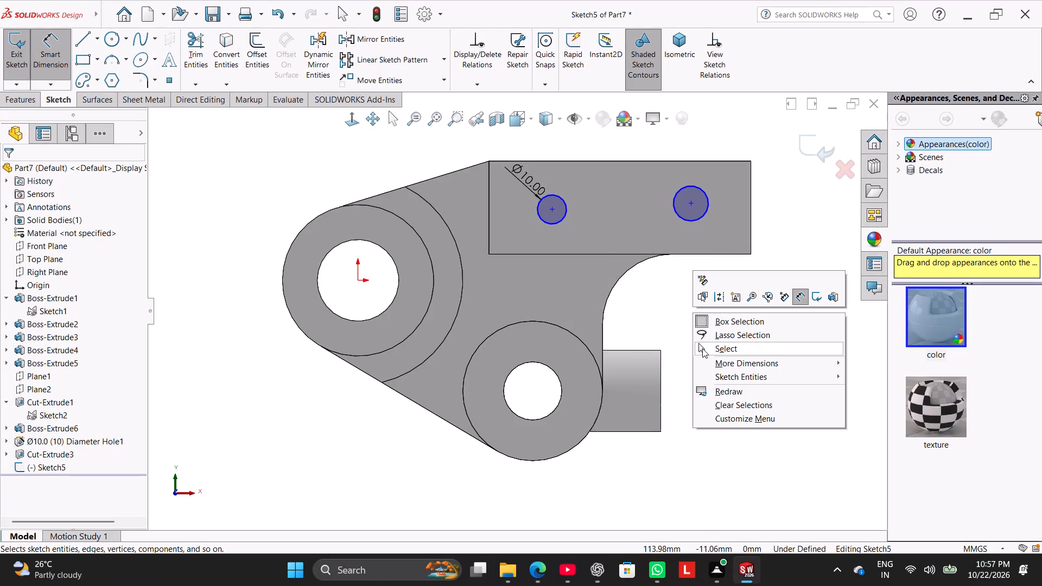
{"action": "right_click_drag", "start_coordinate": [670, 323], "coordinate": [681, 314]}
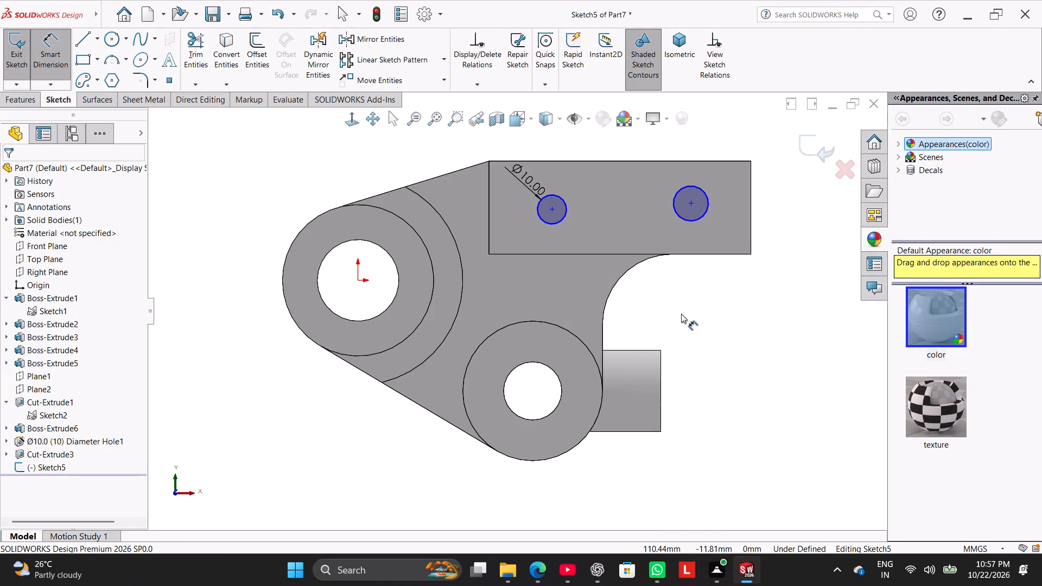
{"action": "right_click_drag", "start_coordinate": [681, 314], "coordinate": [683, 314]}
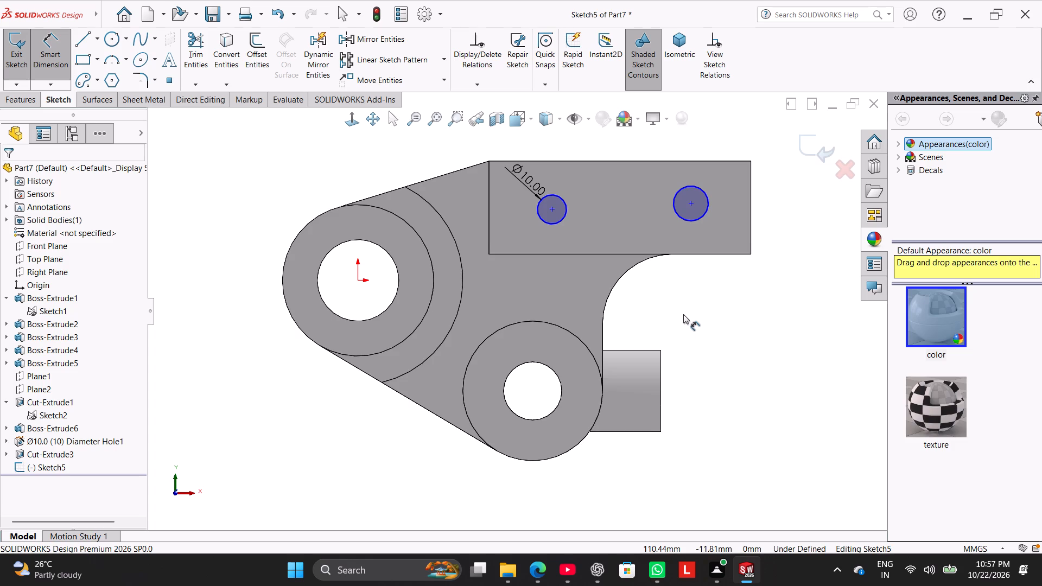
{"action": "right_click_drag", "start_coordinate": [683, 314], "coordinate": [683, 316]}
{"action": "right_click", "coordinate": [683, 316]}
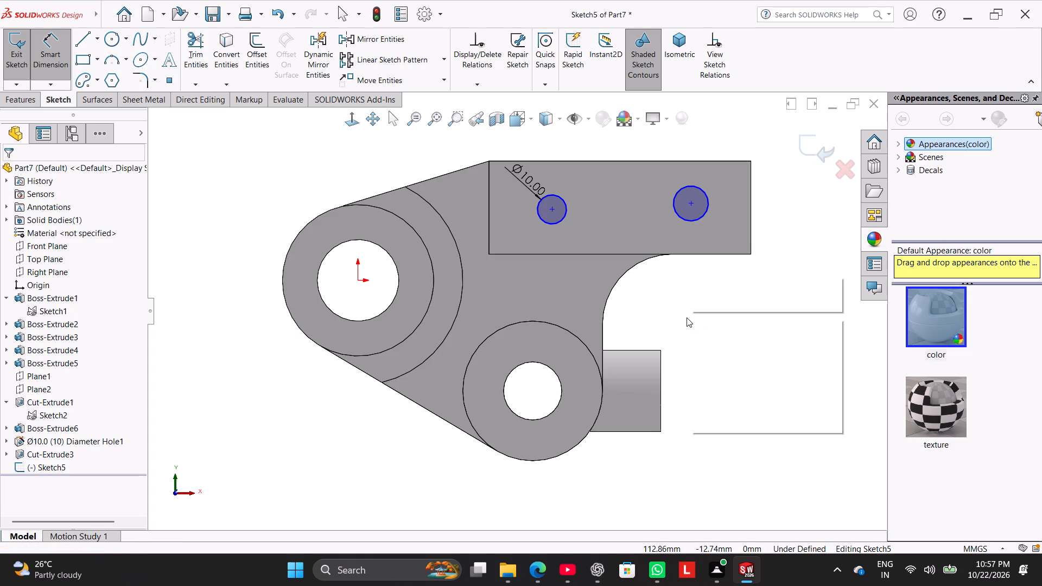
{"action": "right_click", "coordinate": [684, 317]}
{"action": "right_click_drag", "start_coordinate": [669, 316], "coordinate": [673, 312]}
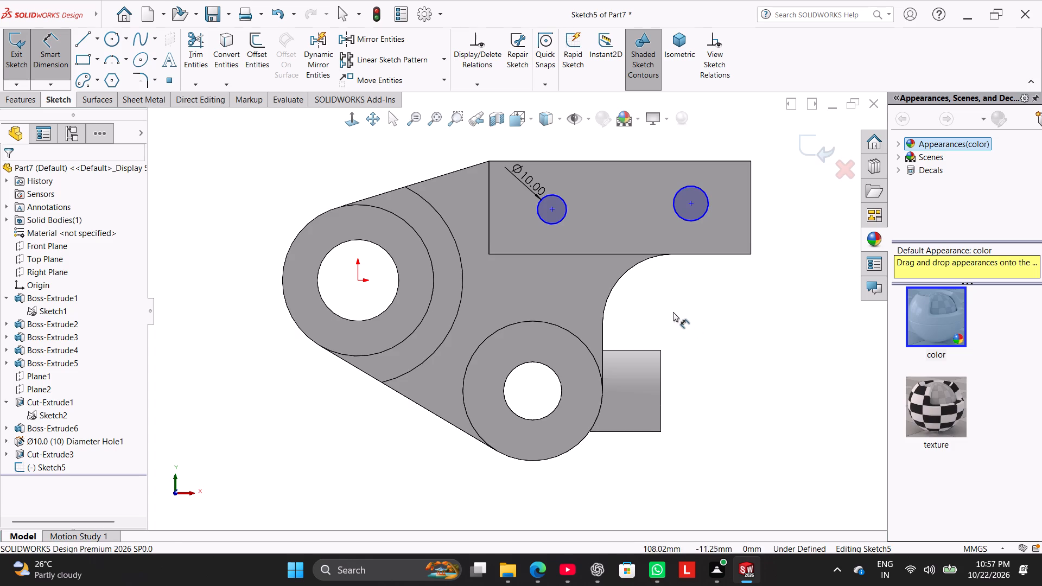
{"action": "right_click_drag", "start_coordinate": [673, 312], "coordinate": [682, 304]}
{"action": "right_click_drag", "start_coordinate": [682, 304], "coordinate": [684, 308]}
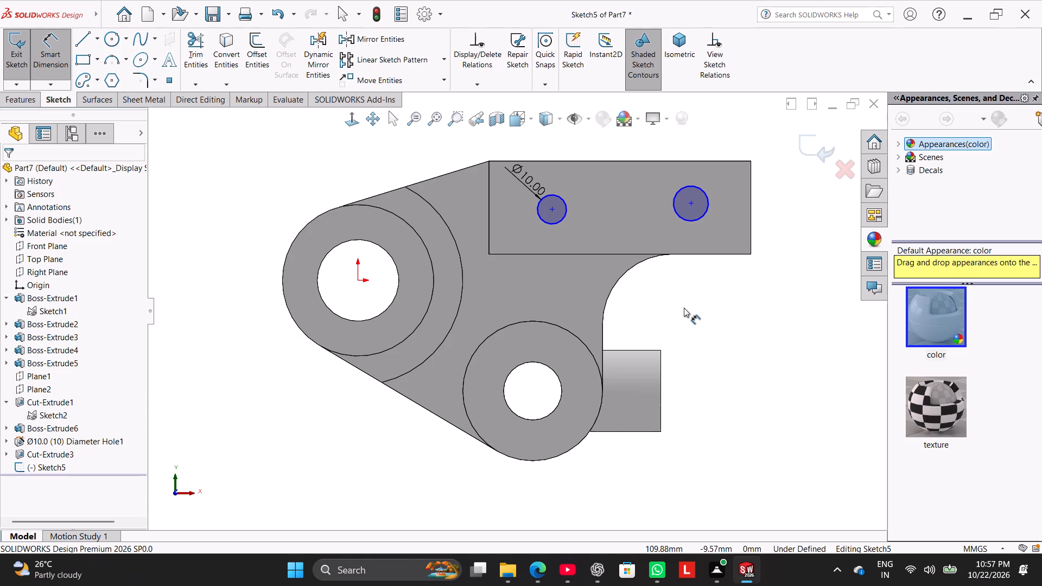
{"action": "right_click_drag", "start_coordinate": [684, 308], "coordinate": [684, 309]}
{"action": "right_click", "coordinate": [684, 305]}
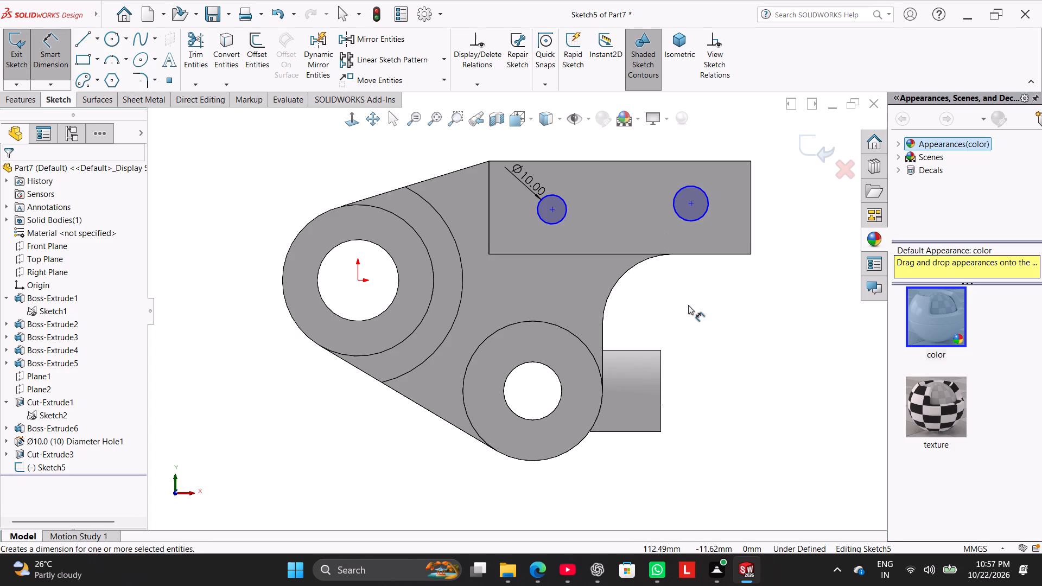
Customize the Sketch mouse gesture wheel: move the perimeter circle command to its upper-left slot and Trim Entities to its bottom slot.
{"action": "left_click", "coordinate": [441, 20]}
{"action": "left_click", "coordinate": [461, 49]}
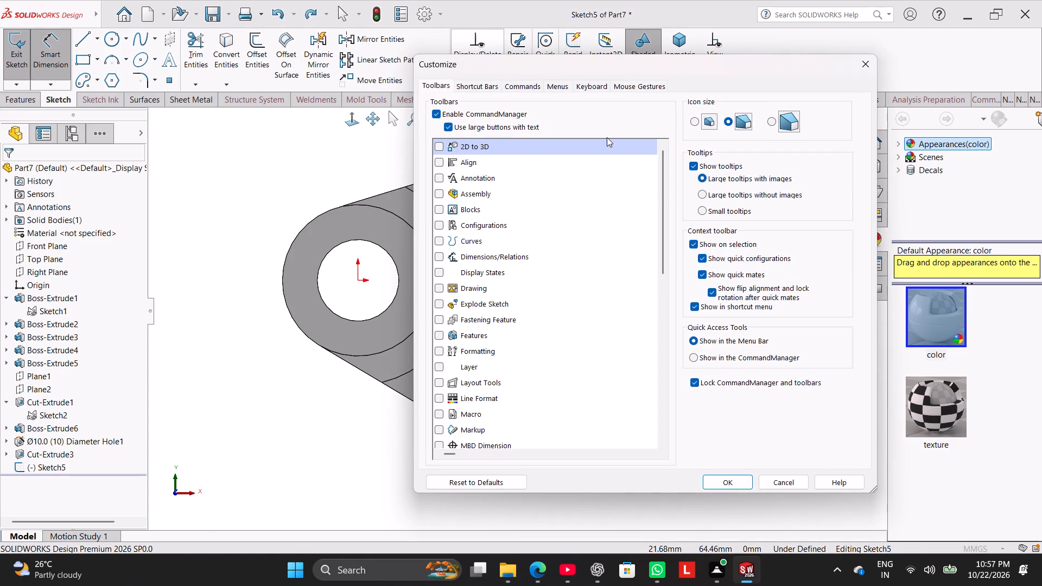
{"action": "left_click", "coordinate": [622, 90]}
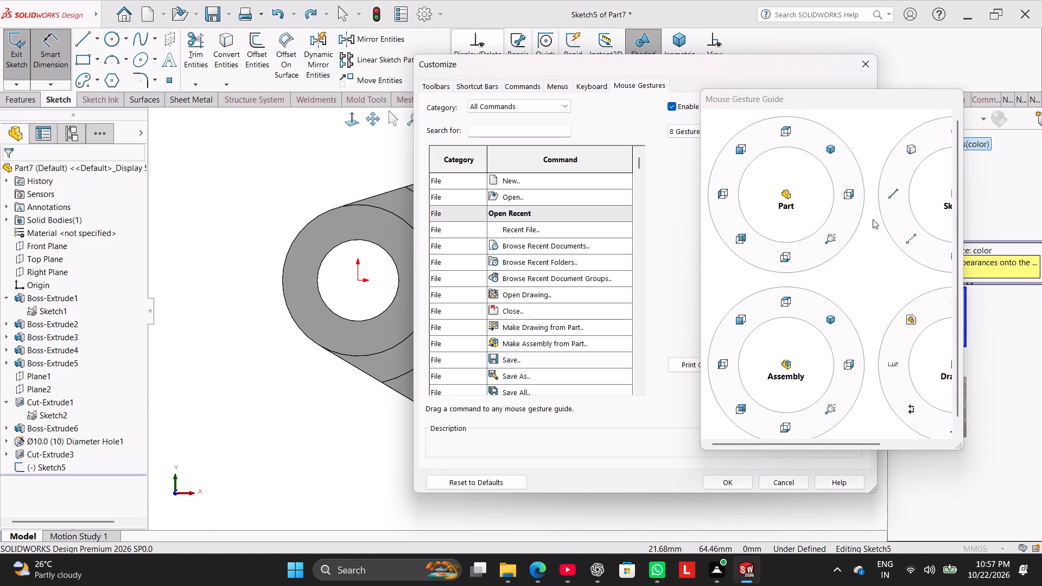
{"action": "left_click_drag", "start_coordinate": [866, 442], "coordinate": [935, 445]}
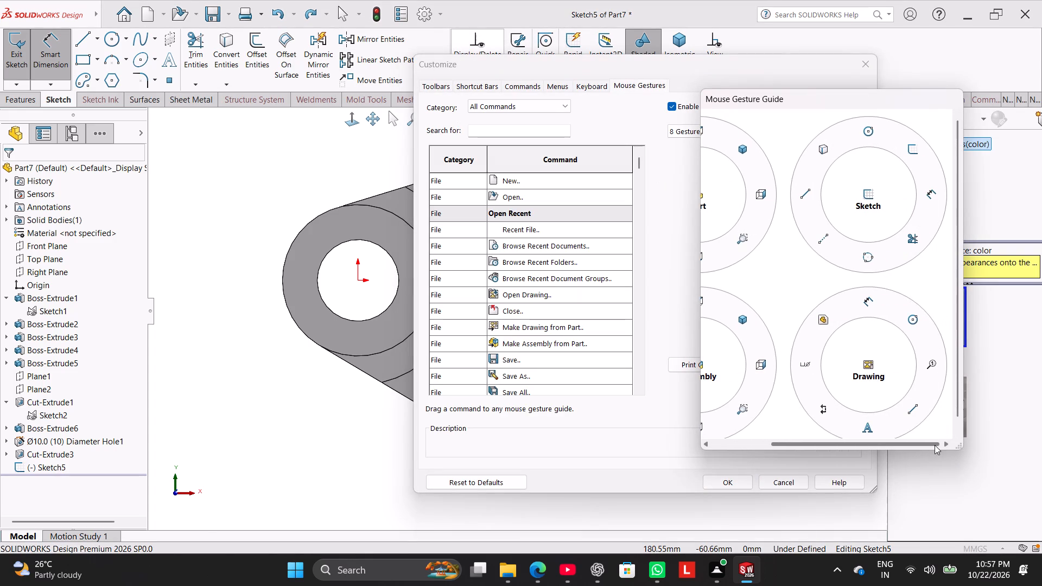
{"action": "left_click_drag", "start_coordinate": [935, 445], "coordinate": [933, 438]}
{"action": "left_click_drag", "start_coordinate": [913, 236], "coordinate": [903, 244]}
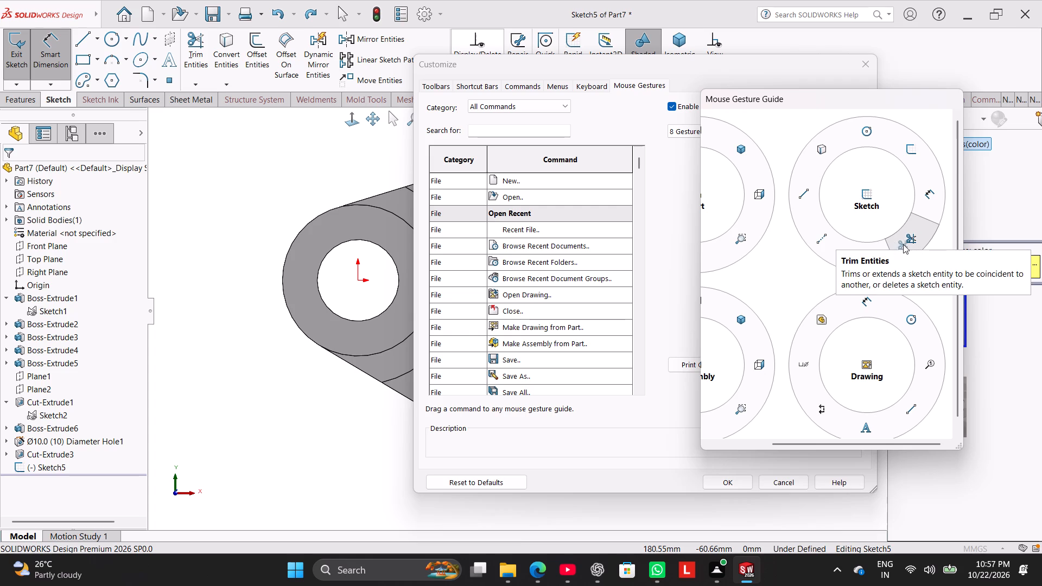
{"action": "left_click_drag", "start_coordinate": [903, 244], "coordinate": [910, 241]}
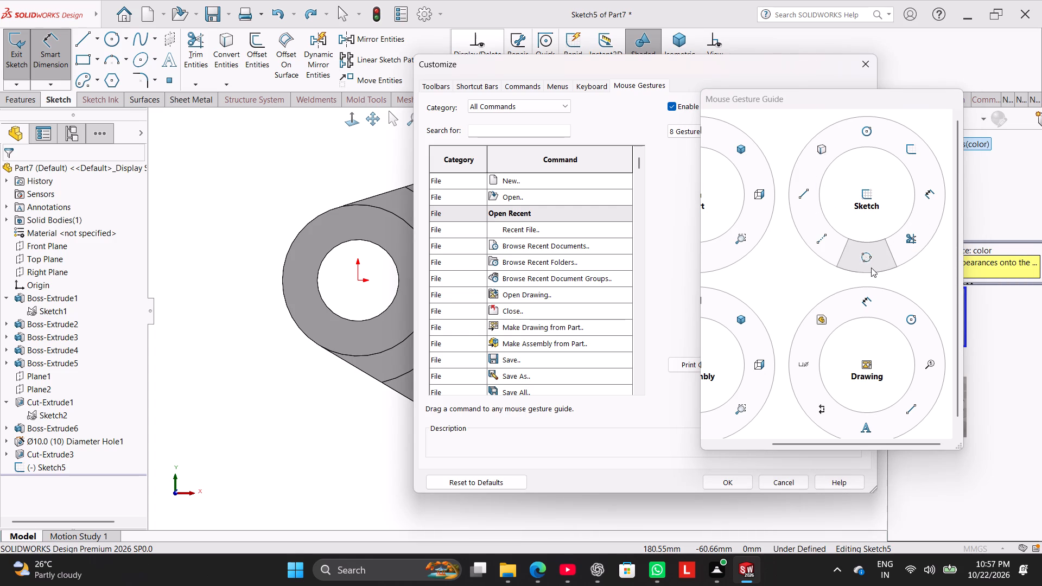
{"action": "left_click_drag", "start_coordinate": [865, 265], "coordinate": [825, 155]}
{"action": "left_click_drag", "start_coordinate": [908, 244], "coordinate": [868, 260]}
{"action": "left_click", "coordinate": [905, 245]}
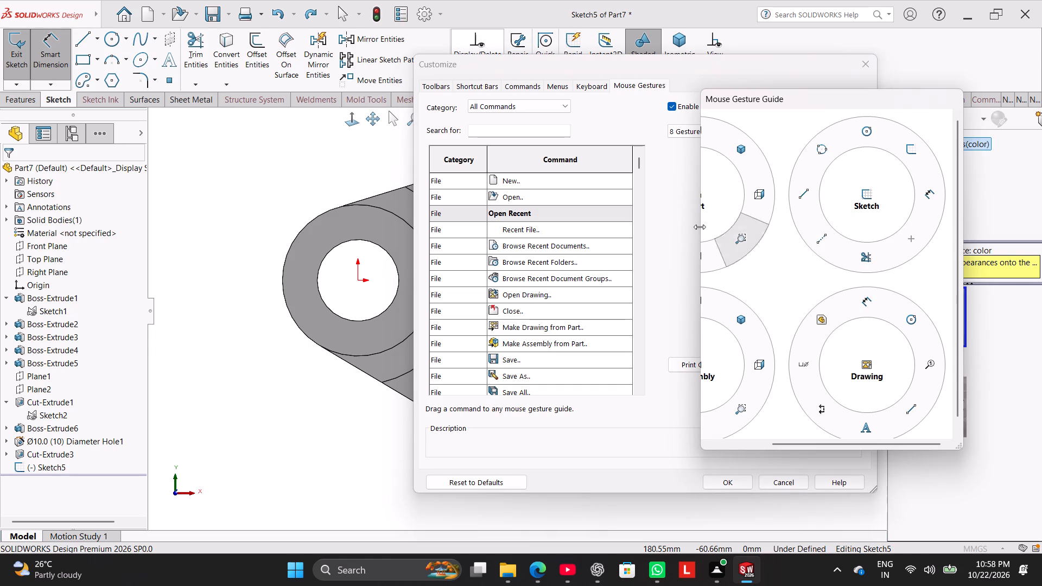
Find the Select command with the search "sele", assign it to the Sketch gesture wheel's empty lower-right slot, and apply the customization.
{"action": "left_click", "coordinate": [534, 136]}
{"action": "type", "text": "se"}
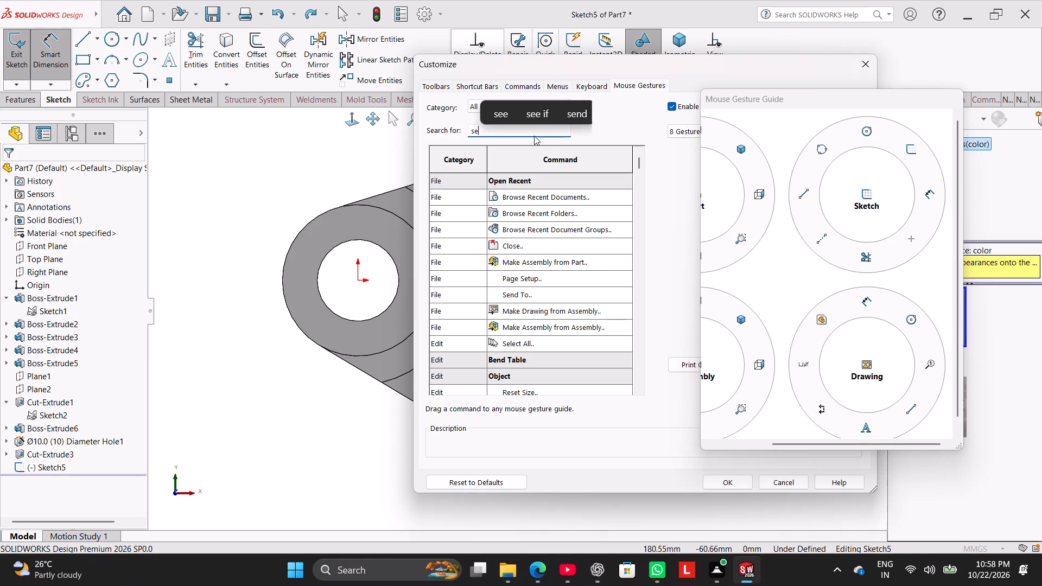
{"action": "type", "text": "le"}
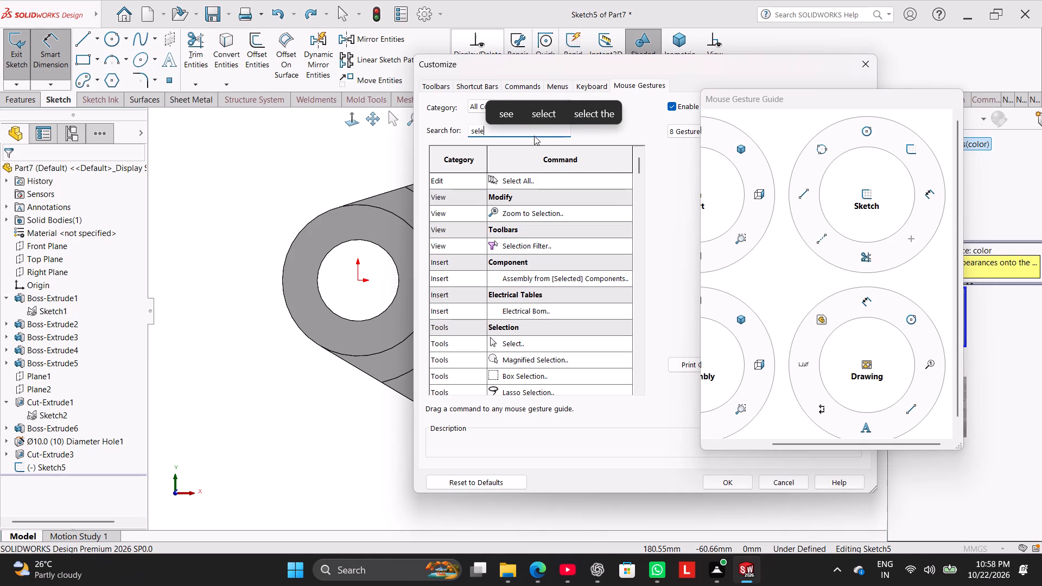
{"action": "left_click_drag", "start_coordinate": [504, 339], "coordinate": [828, 271]}
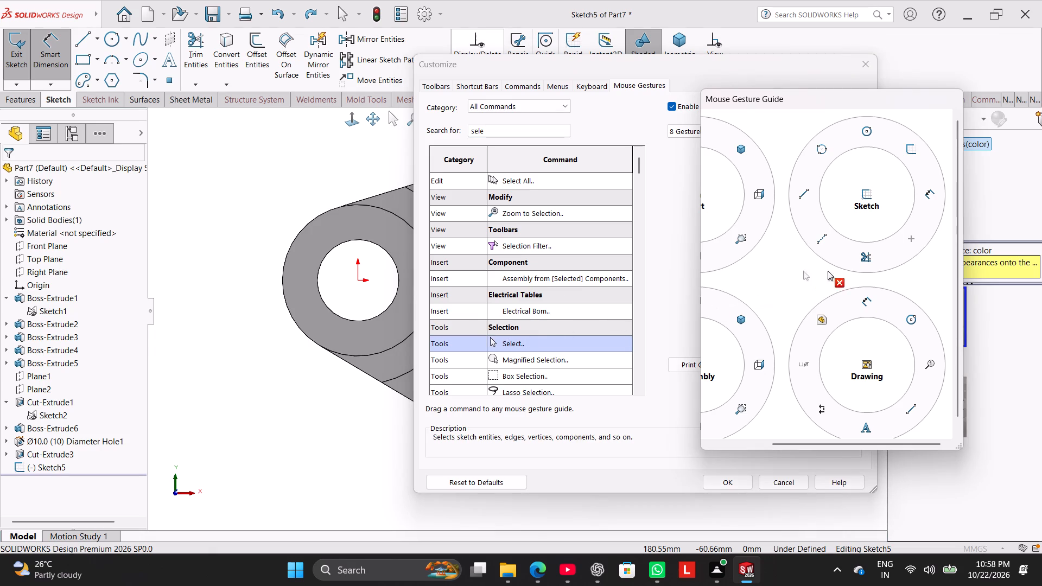
{"action": "left_click_drag", "start_coordinate": [828, 271], "coordinate": [907, 243]}
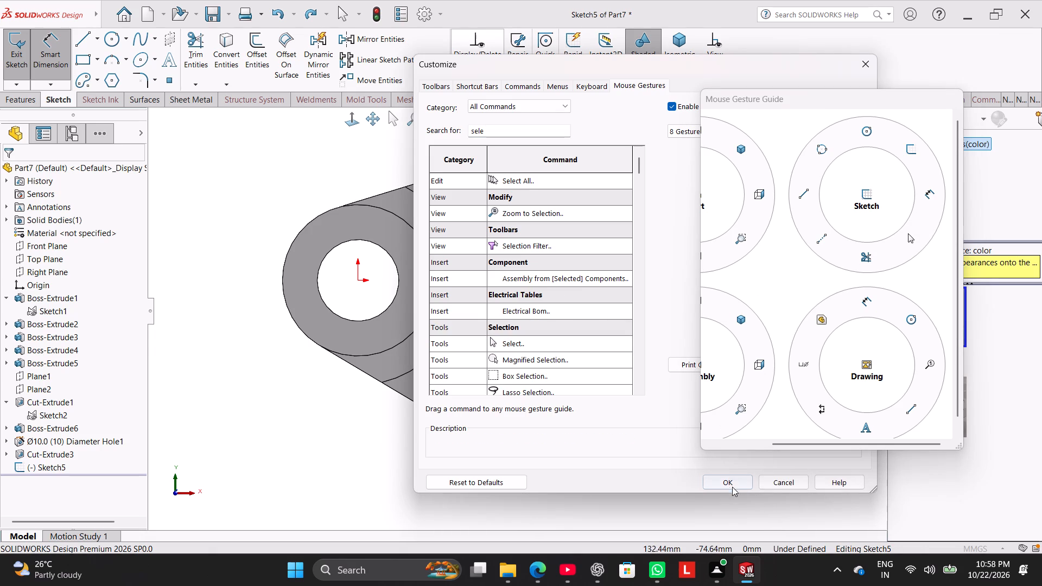
{"action": "left_click", "coordinate": [732, 483]}
Test the customized gestures in the open sketch by switching between Smart Dimension and Select.
{"action": "right_click_drag", "start_coordinate": [748, 336], "coordinate": [772, 354]}
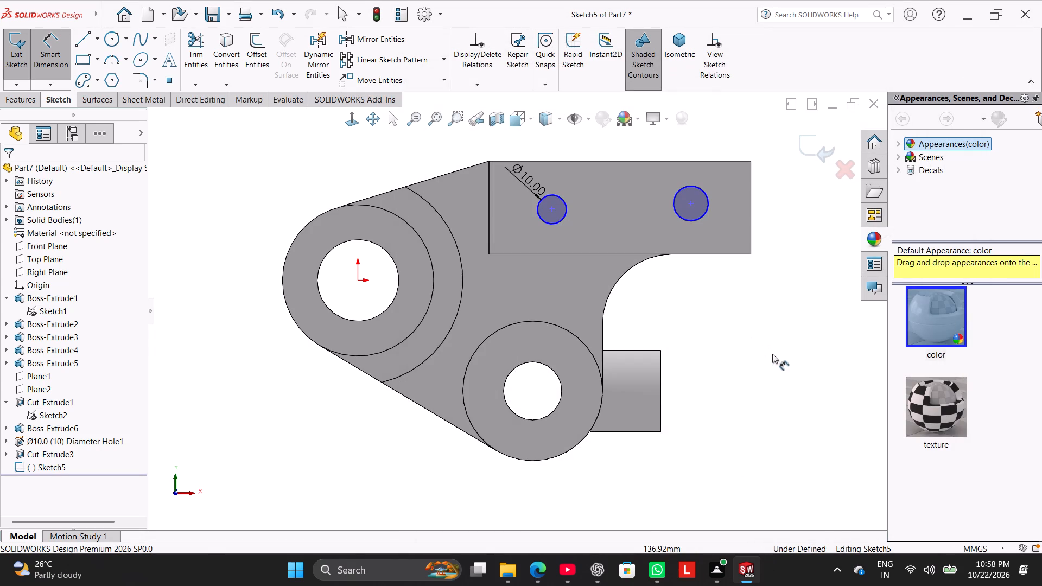
{"action": "right_click_drag", "start_coordinate": [772, 354], "coordinate": [790, 374]}
{"action": "right_click_drag", "start_coordinate": [672, 319], "coordinate": [689, 316]}
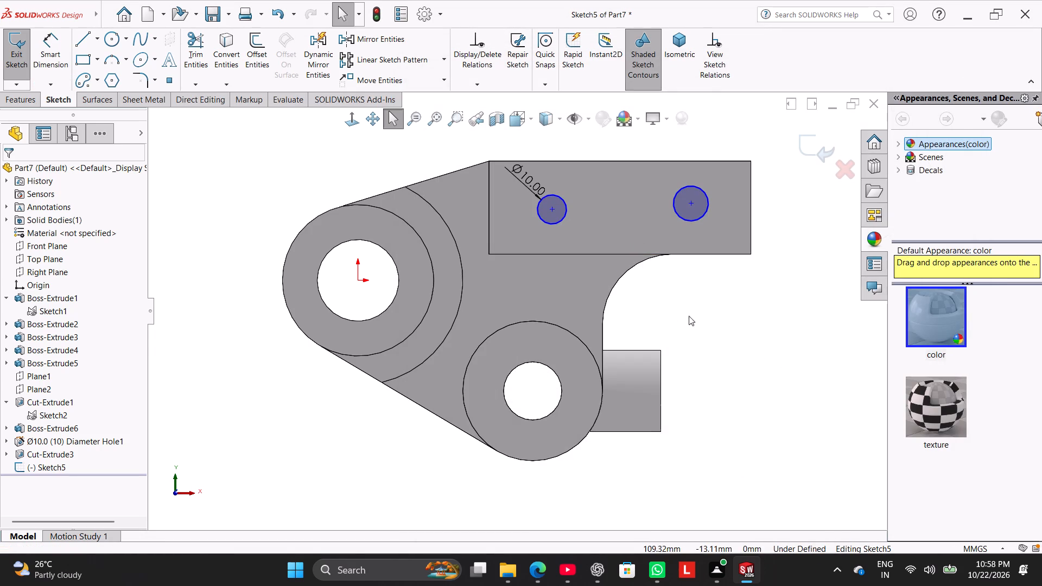
{"action": "right_click_drag", "start_coordinate": [689, 316], "coordinate": [732, 314]}
{"action": "right_click_drag", "start_coordinate": [688, 315], "coordinate": [782, 309]}
{"action": "right_click_drag", "start_coordinate": [688, 316], "coordinate": [735, 361]}
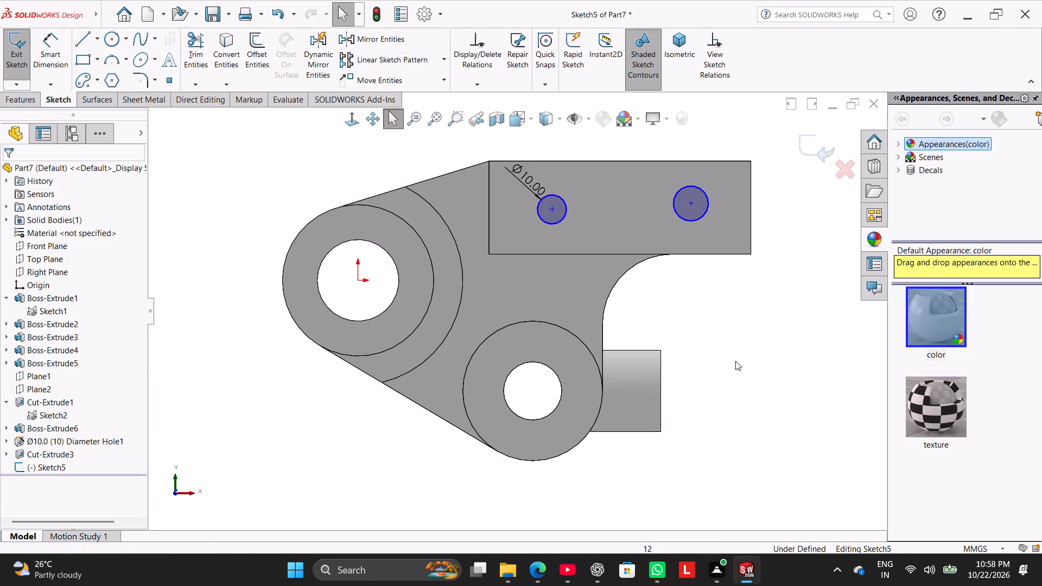
Add a horizontal relation between the centre points of the two circles on the rectangular arm.
{"action": "right_click_drag", "start_coordinate": [735, 361], "coordinate": [736, 362]}
{"action": "right_click_drag", "start_coordinate": [687, 304], "coordinate": [762, 295]}
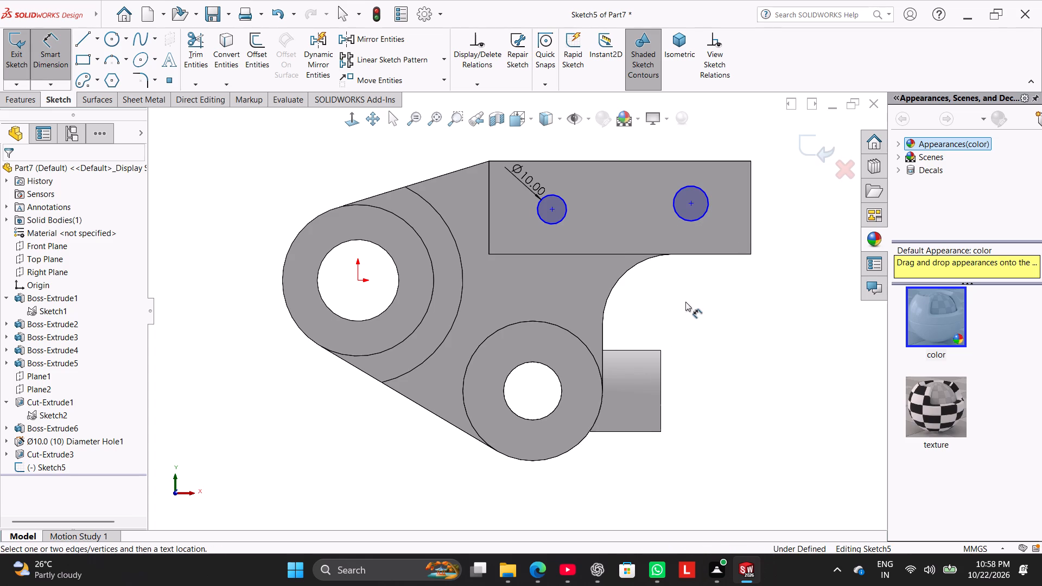
{"action": "right_click_drag", "start_coordinate": [714, 284], "coordinate": [748, 324]}
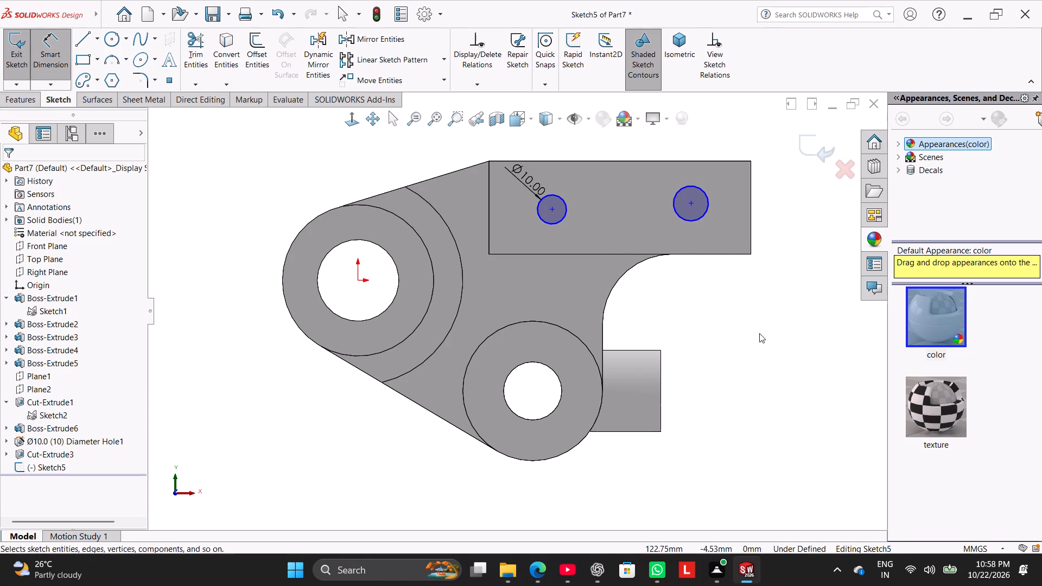
{"action": "left_click", "coordinate": [553, 208], "text": "ctrl"}
{"action": "left_click", "coordinate": [693, 205], "text": "ctrl"}
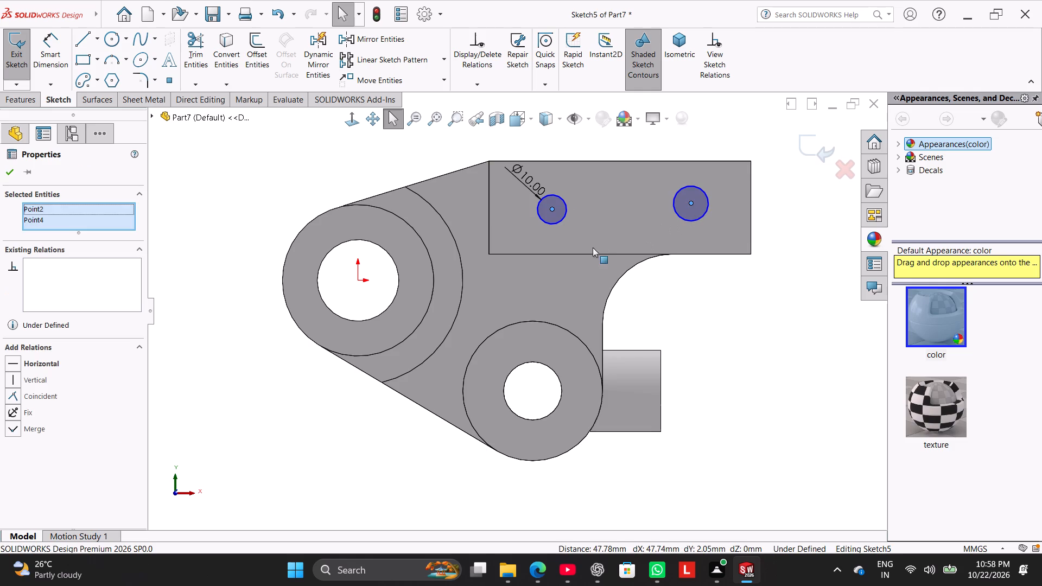
{"action": "left_click", "coordinate": [45, 366]}
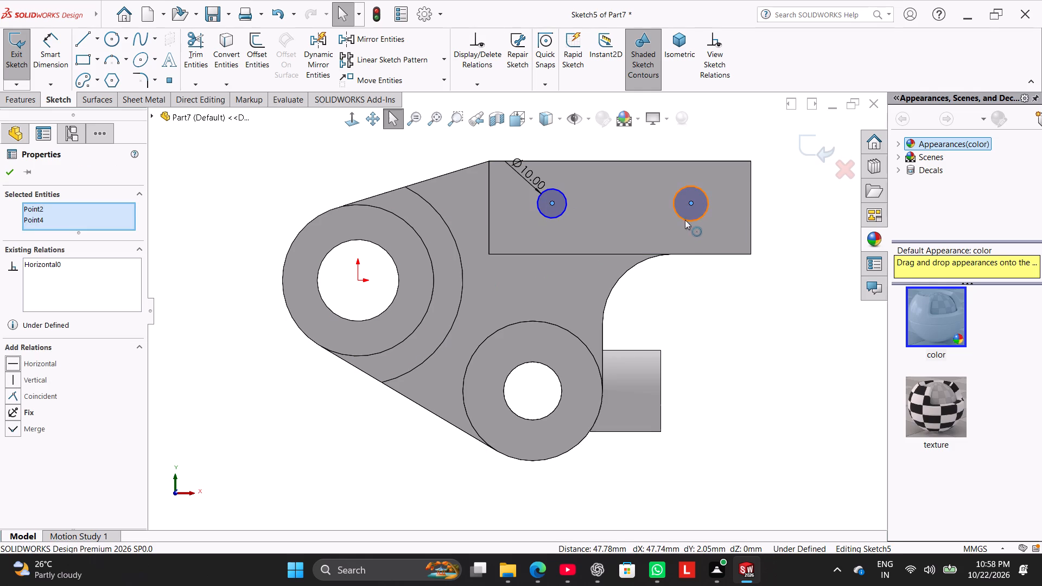
Make the two circles on the rectangular arm equal in size with an Equal relation.
{"action": "left_click", "coordinate": [688, 219], "text": "ctrl"}
{"action": "left_click", "coordinate": [559, 218]}
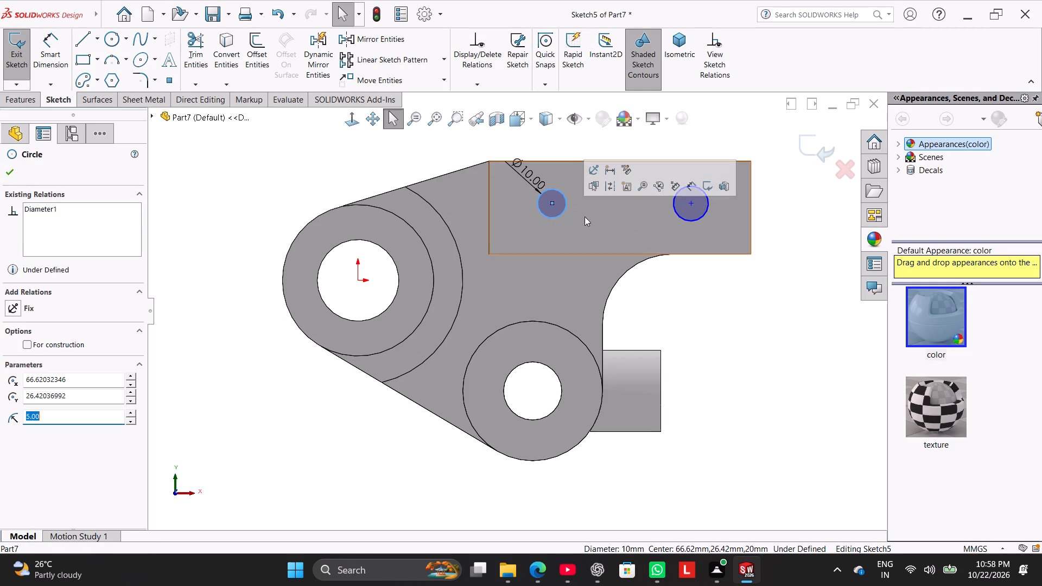
{"action": "left_click", "coordinate": [724, 308]}
{"action": "left_click", "coordinate": [692, 219], "text": "ctrl"}
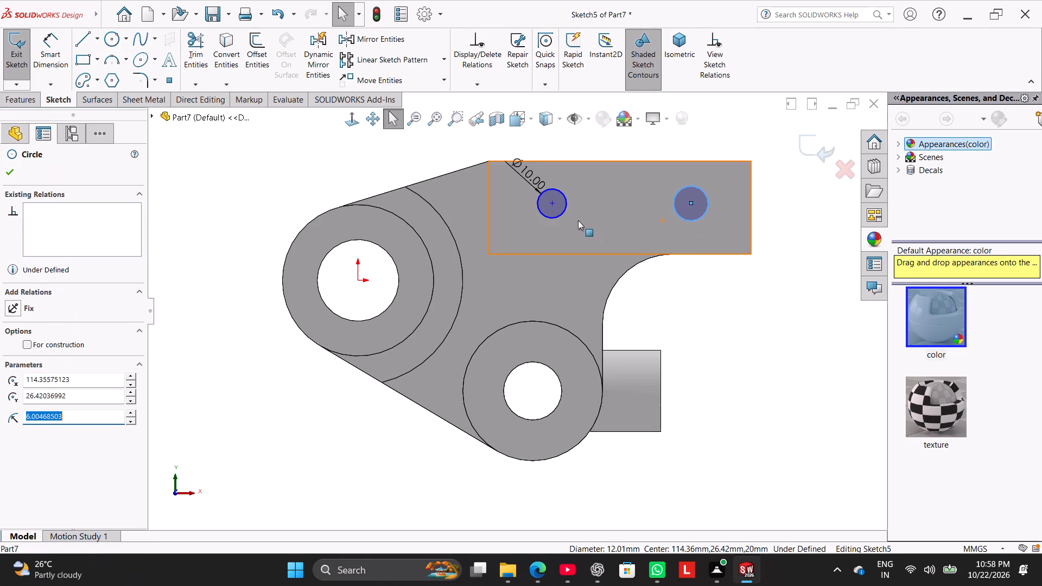
{"action": "left_click", "coordinate": [562, 213], "text": "ctrl"}
{"action": "left_click", "coordinate": [645, 168]}
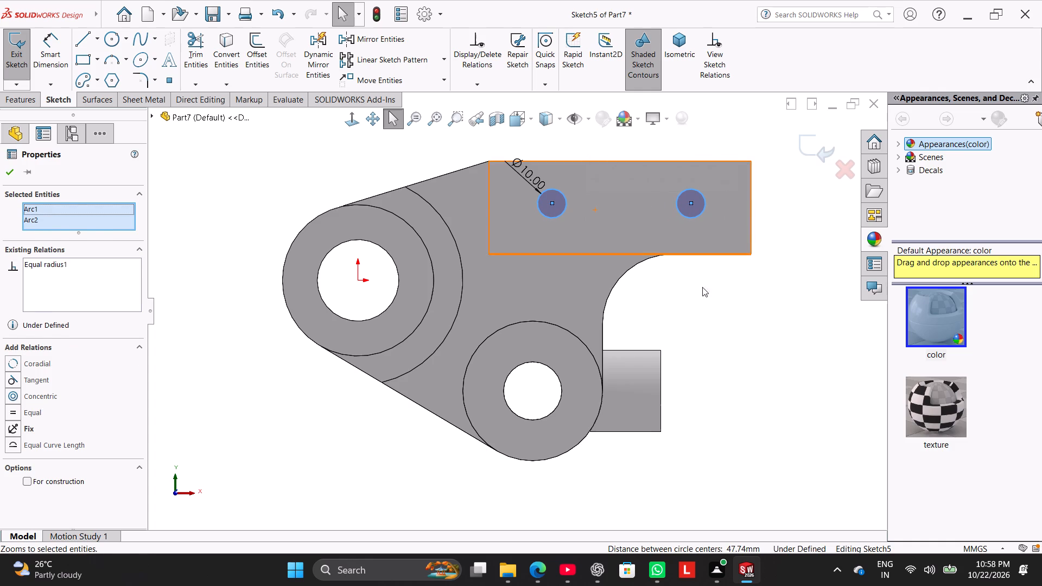
{"action": "left_click", "coordinate": [706, 290]}
Dimension the distance between the two circle centres as 55 mm.
{"action": "left_click", "coordinate": [54, 54]}
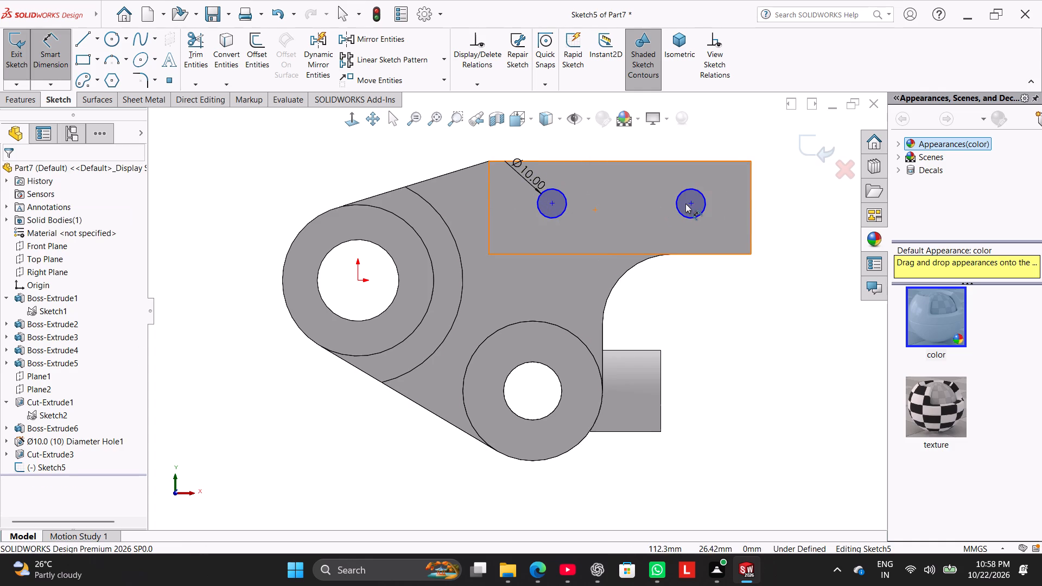
{"action": "left_click", "coordinate": [689, 204]}
{"action": "left_click", "coordinate": [552, 202]}
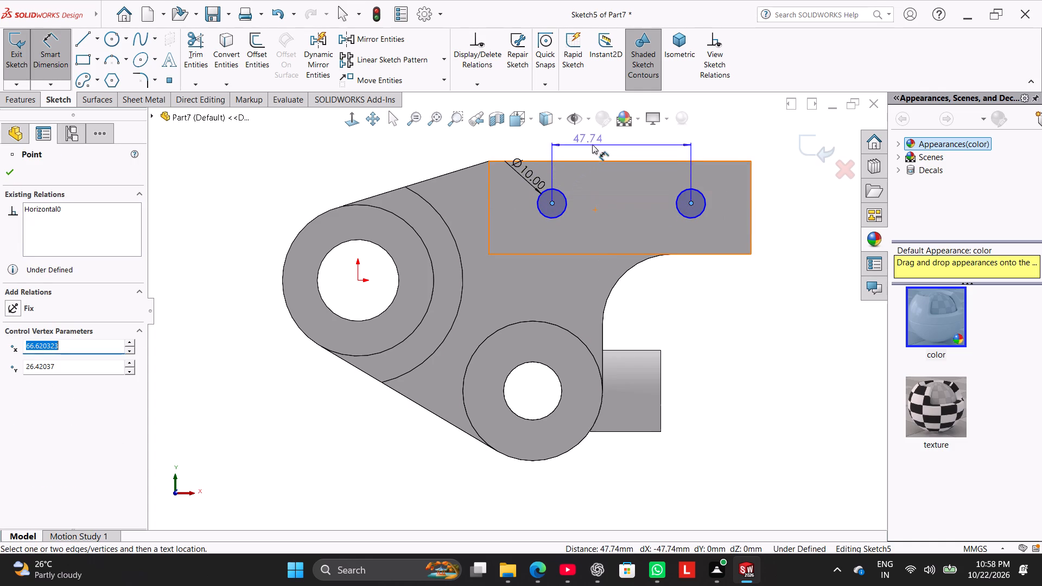
{"action": "left_click", "coordinate": [595, 143]}
{"action": "type", "text": "55"}
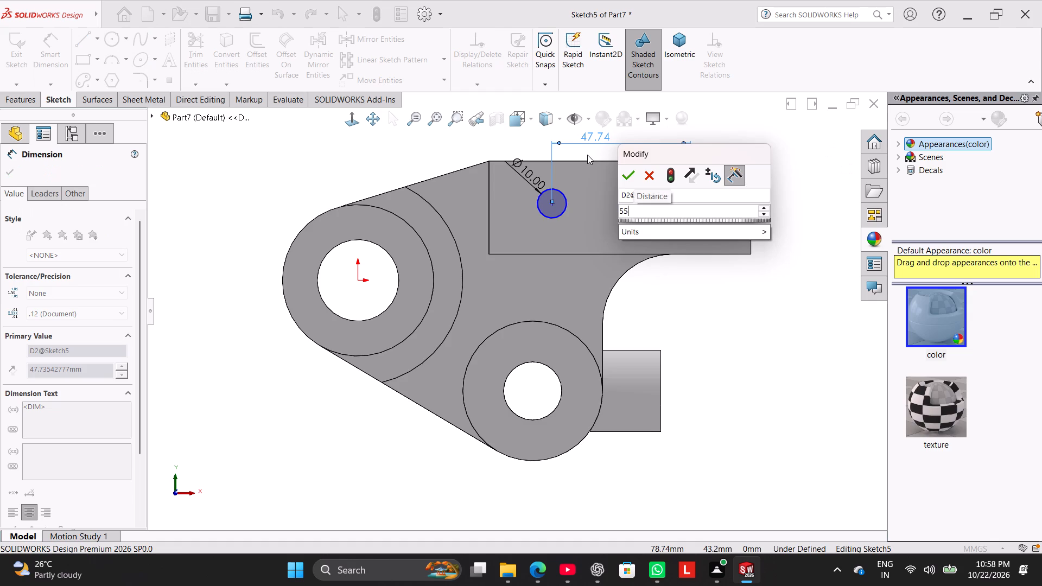
{"action": "key", "text": "Return"}
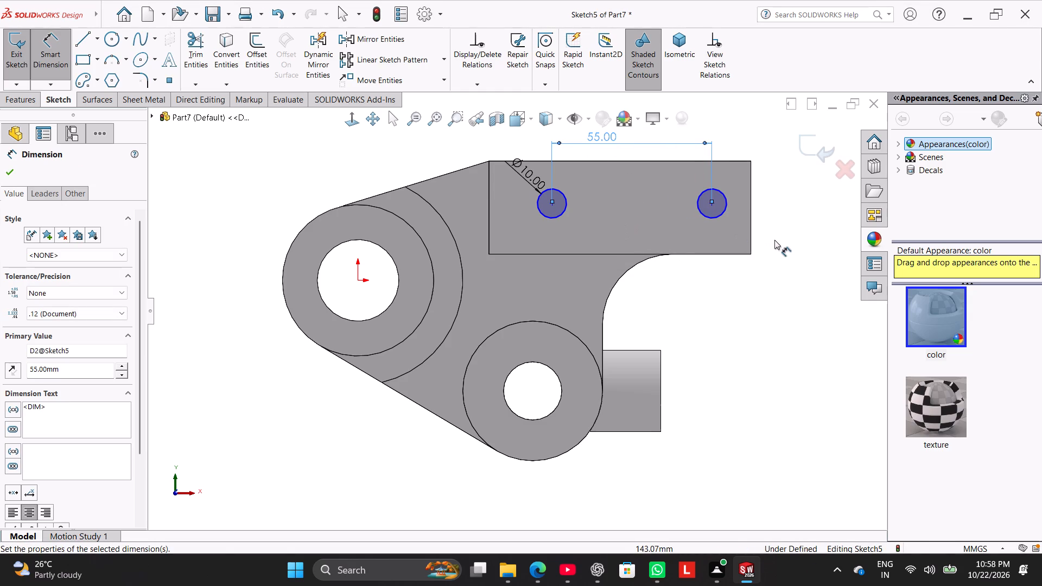
Dimension the outer circle's centre 20 mm from the rectangular arm's free end edge.
{"action": "left_click", "coordinate": [710, 205]}
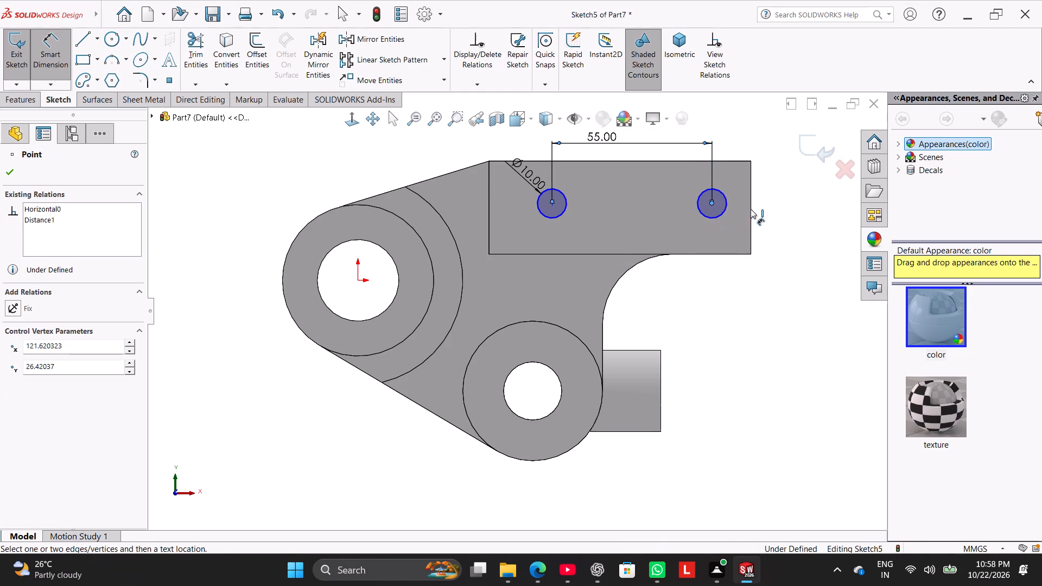
{"action": "left_click", "coordinate": [752, 209]}
{"action": "left_click", "coordinate": [736, 147]}
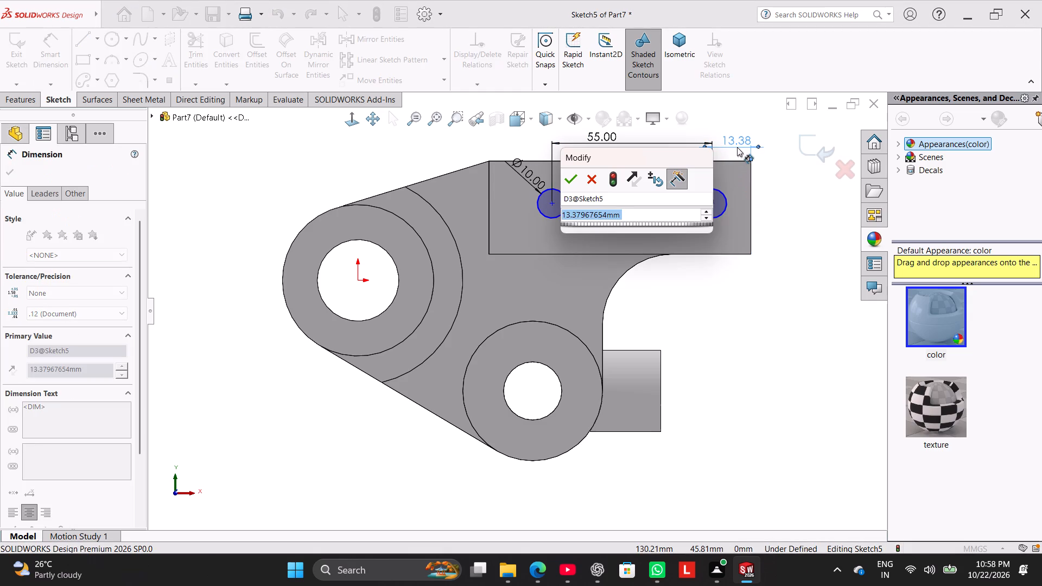
{"action": "type", "text": "20"}
{"action": "key", "text": "Return"}
{"action": "right_click", "coordinate": [729, 347]}
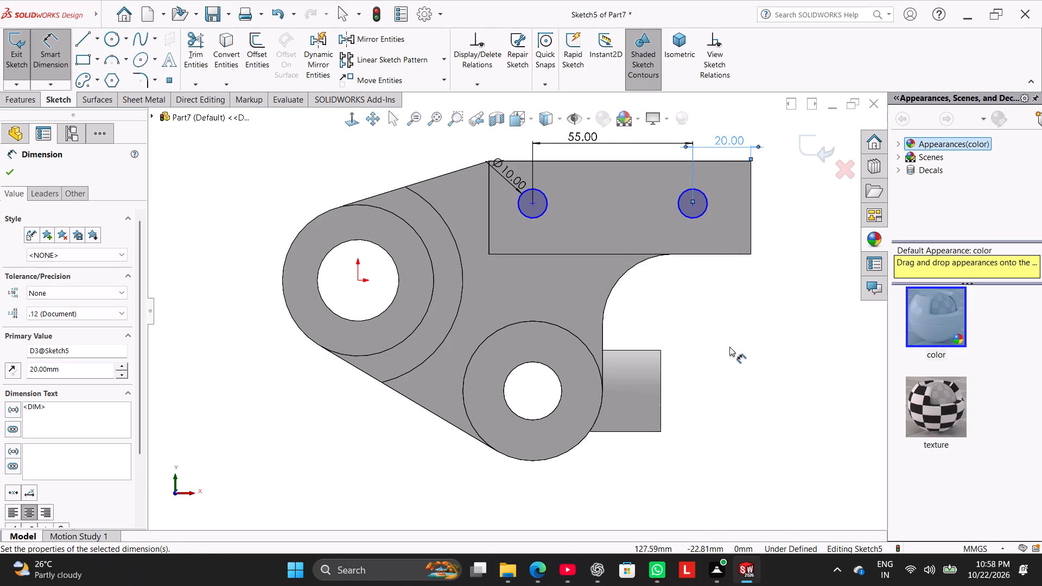
{"action": "left_click", "coordinate": [768, 380]}
{"action": "left_click", "coordinate": [713, 308]}
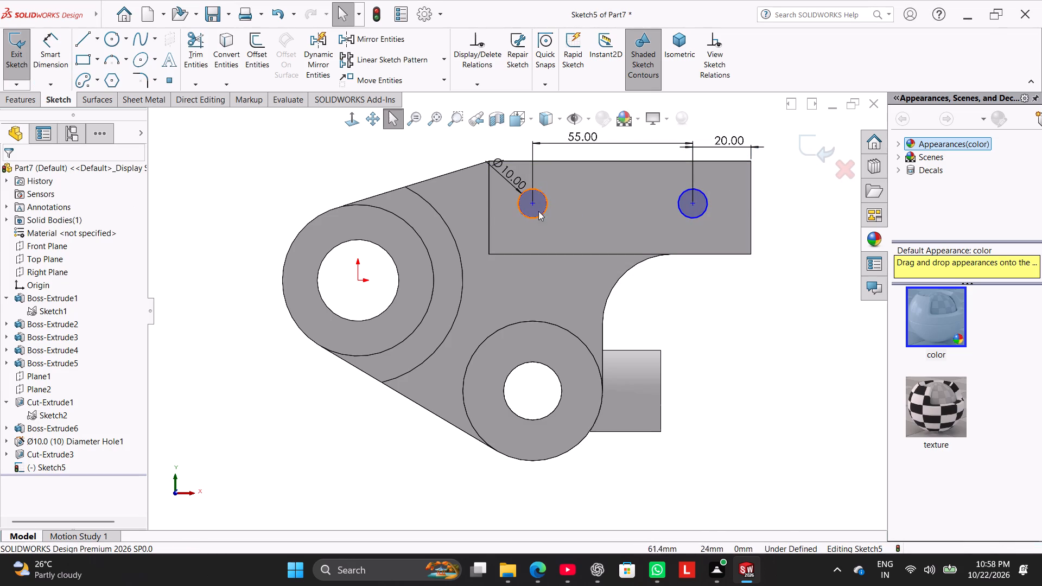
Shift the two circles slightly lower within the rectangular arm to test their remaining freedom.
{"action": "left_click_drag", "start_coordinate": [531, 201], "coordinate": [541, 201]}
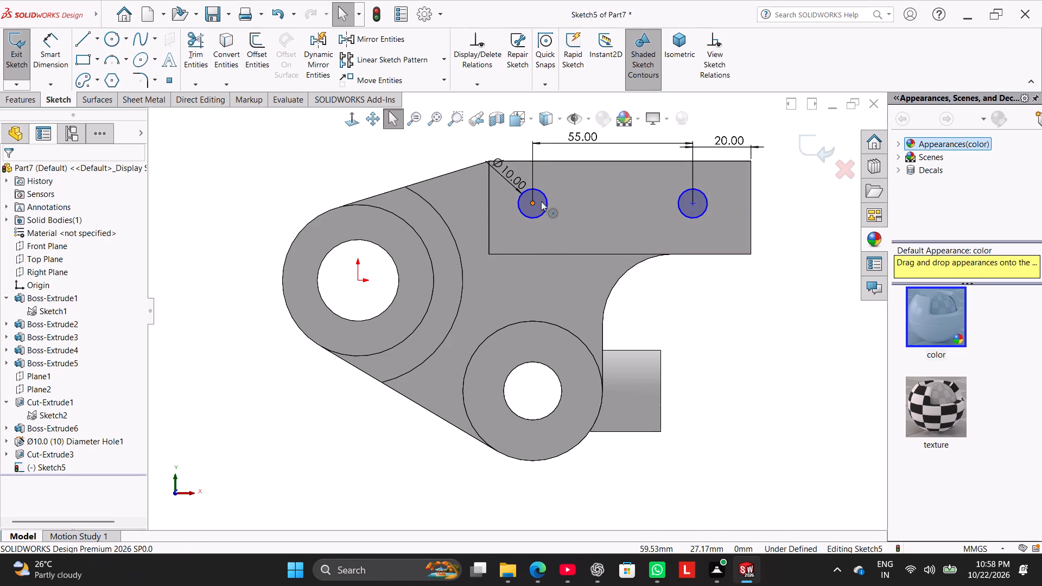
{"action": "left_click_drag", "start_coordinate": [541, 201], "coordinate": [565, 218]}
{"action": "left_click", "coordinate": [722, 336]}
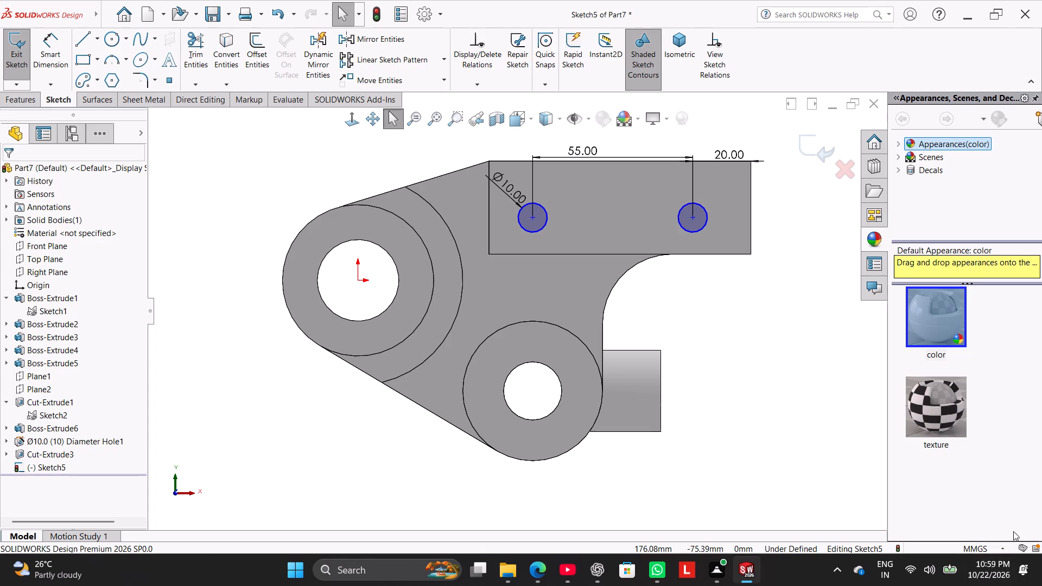
Dimension the inner circle's centre 16 mm below the rectangular arm's upper edge.
{"action": "left_click", "coordinate": [65, 46]}
{"action": "left_click", "coordinate": [535, 217]}
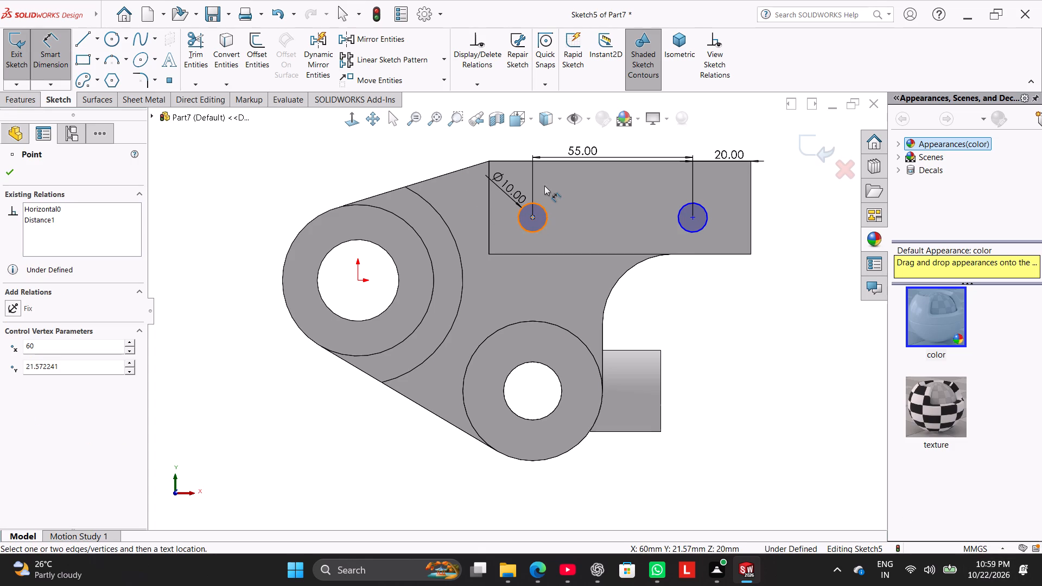
{"action": "left_click", "coordinate": [551, 161]}
{"action": "left_click", "coordinate": [557, 187]}
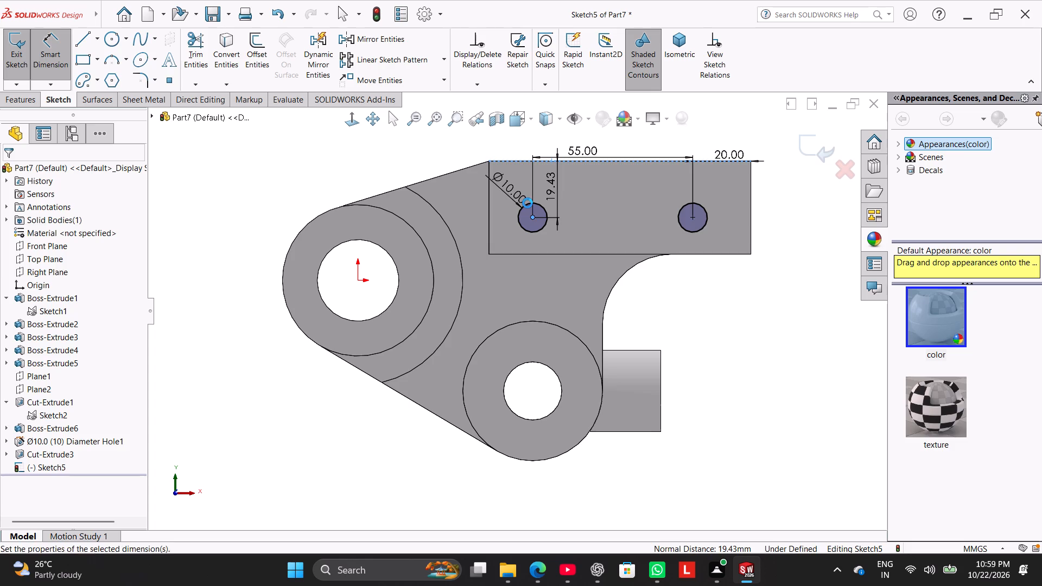
{"action": "type", "text": "16"}
{"action": "key", "text": "Return"}
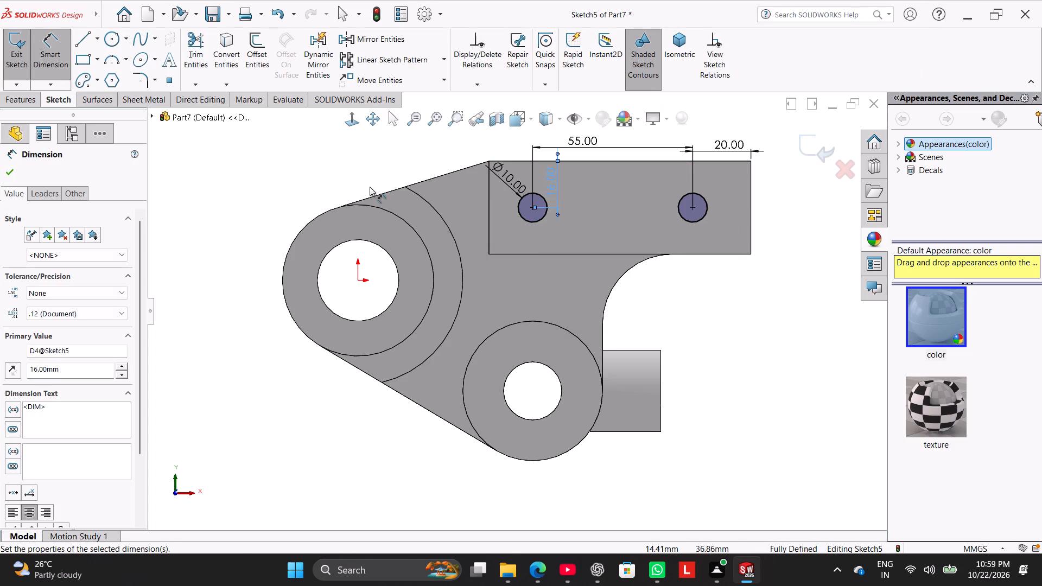
{"action": "right_click", "coordinate": [228, 190]}
{"action": "left_click", "coordinate": [262, 226]}
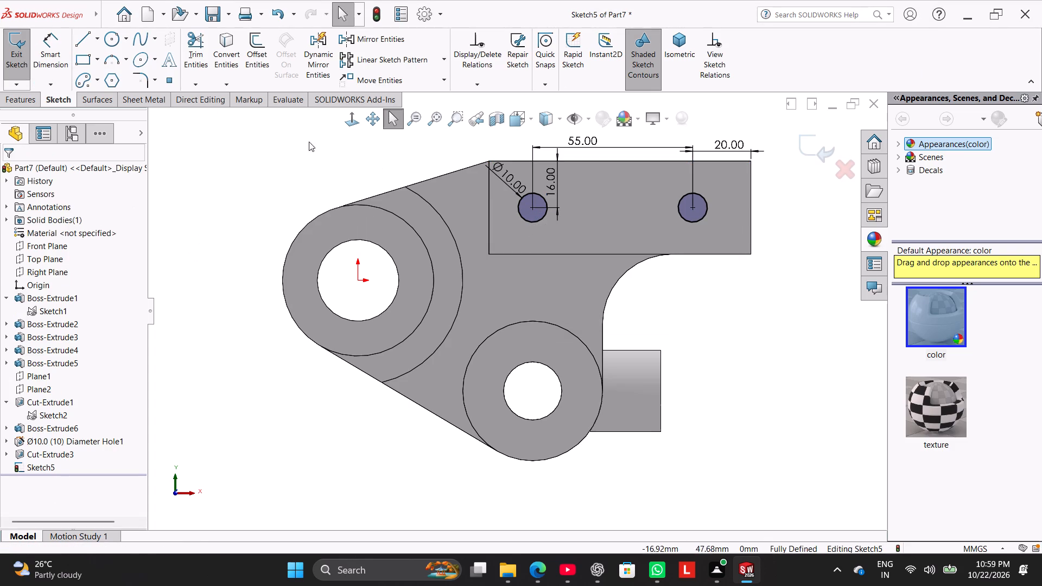
Cut-extrude the two circles into the rectangular arm with a blind depth of 26 mm.
{"action": "middle_click_drag", "start_coordinate": [270, 179], "coordinate": [284, 319]}
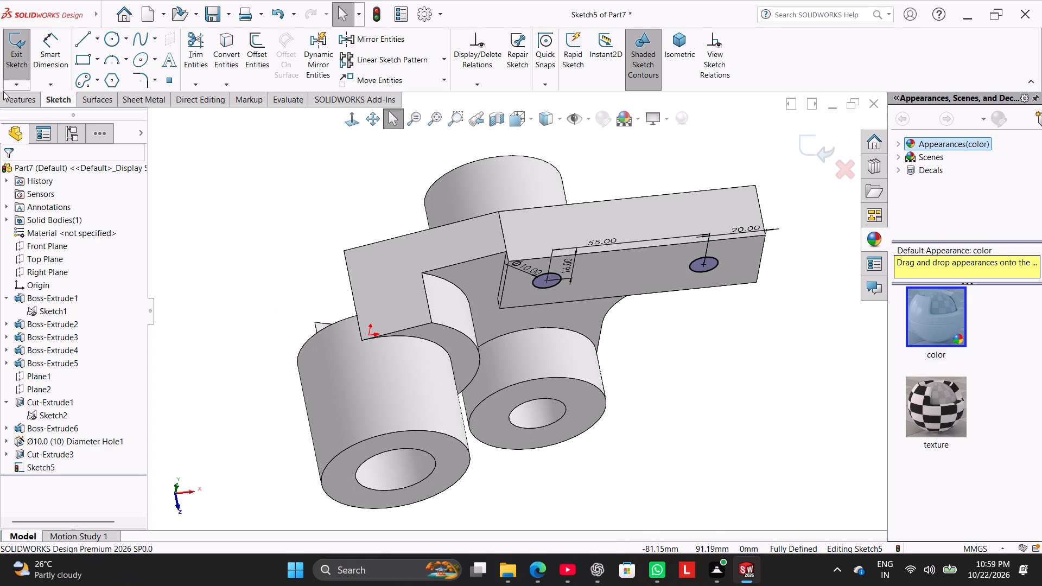
{"action": "left_click", "coordinate": [11, 96]}
{"action": "left_click", "coordinate": [199, 30]}
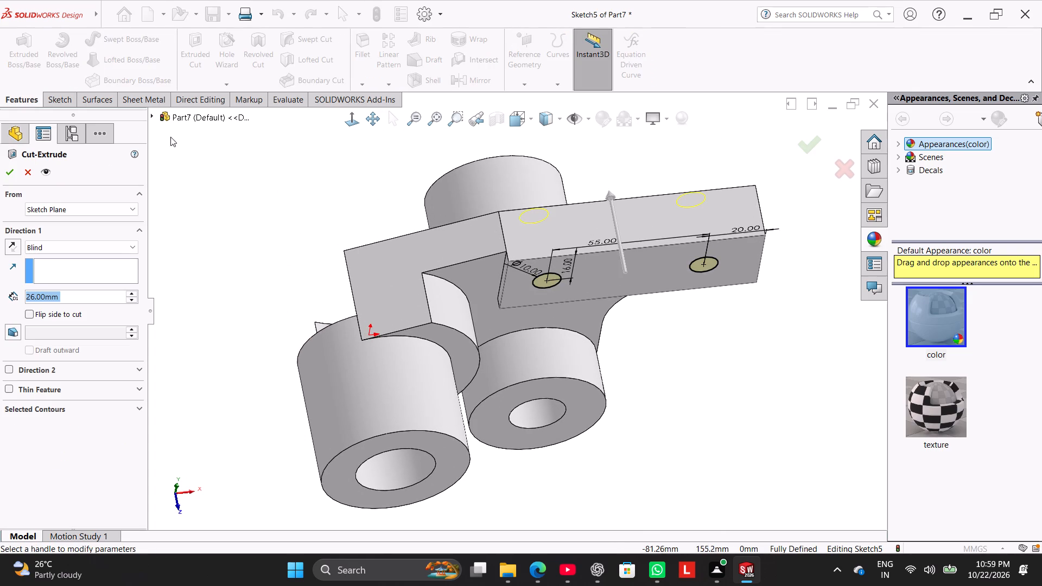
{"action": "left_click", "coordinate": [9, 171]}
{"action": "left_click", "coordinate": [222, 195]}
Examine the bracket's new arm holes, bosses and web from several angles and in isometric view.
{"action": "middle_click_drag", "start_coordinate": [262, 231], "coordinate": [278, 335]}
{"action": "right_click_drag", "start_coordinate": [275, 296], "coordinate": [429, 147]}
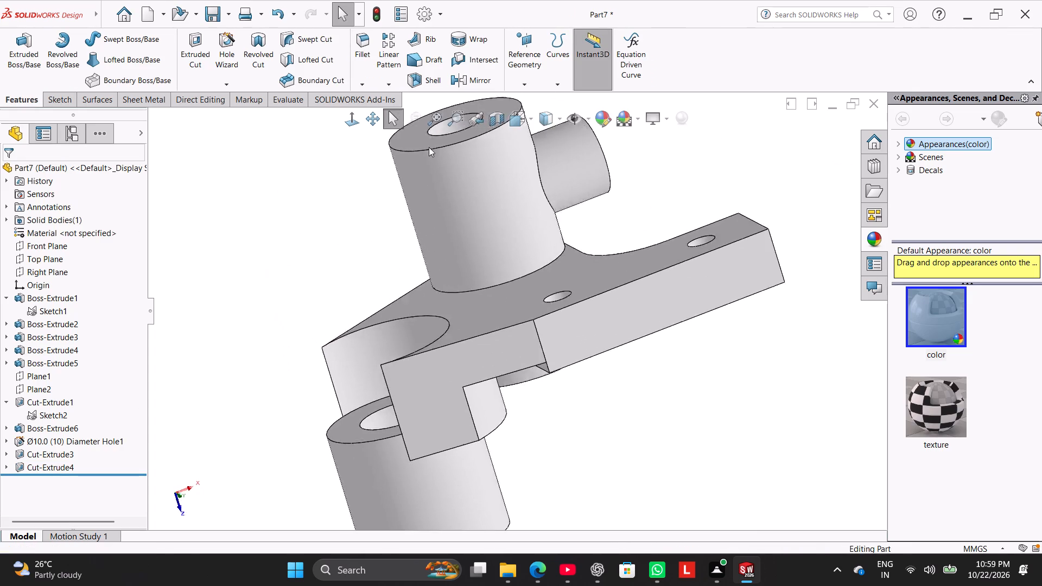
{"action": "right_click_drag", "start_coordinate": [429, 147], "coordinate": [432, 145]}
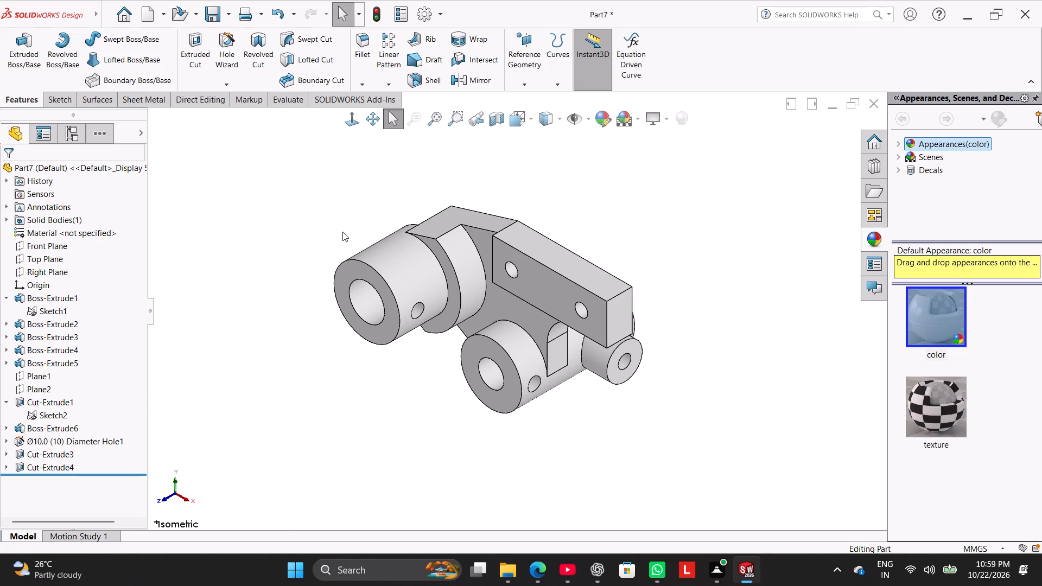
{"action": "middle_click_drag", "start_coordinate": [351, 240], "coordinate": [318, 274]}
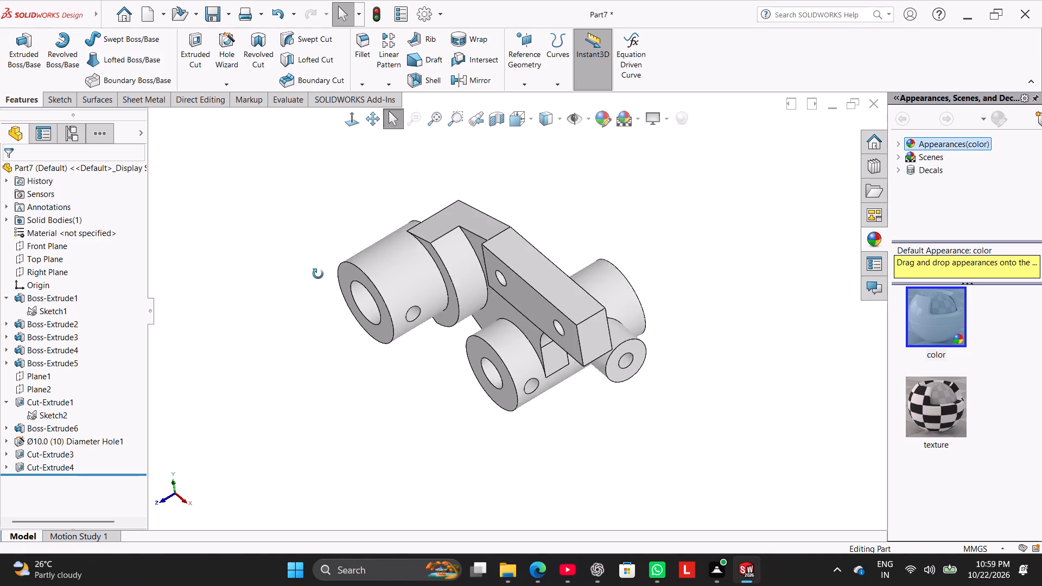
{"action": "middle_click_drag", "start_coordinate": [318, 274], "coordinate": [319, 315]}
{"action": "right_click_drag", "start_coordinate": [310, 324], "coordinate": [426, 281]}
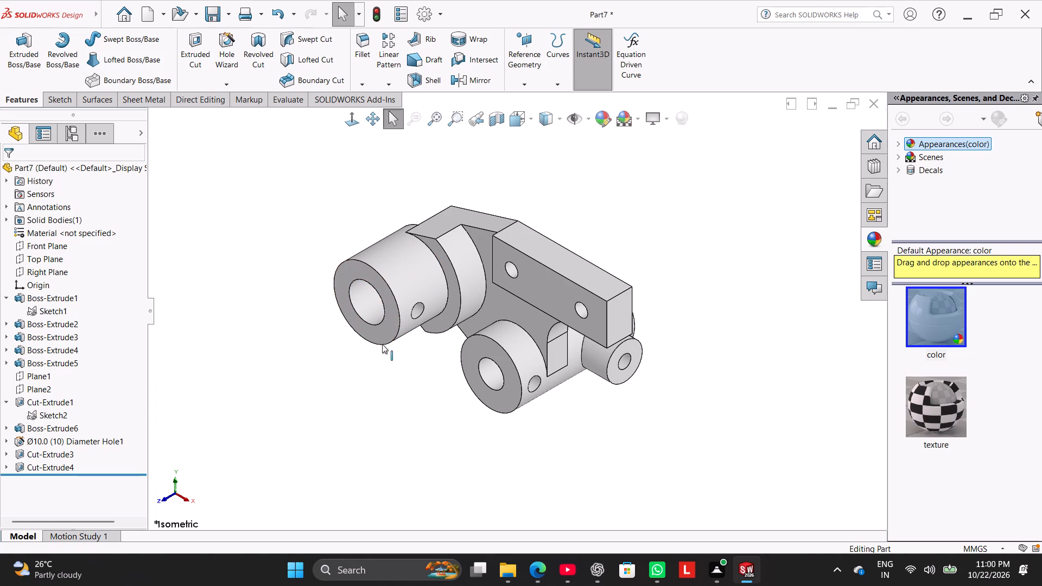
{"action": "right_click_drag", "start_coordinate": [353, 381], "coordinate": [446, 313]}
{"action": "middle_click_drag", "start_coordinate": [380, 330], "coordinate": [290, 394]}
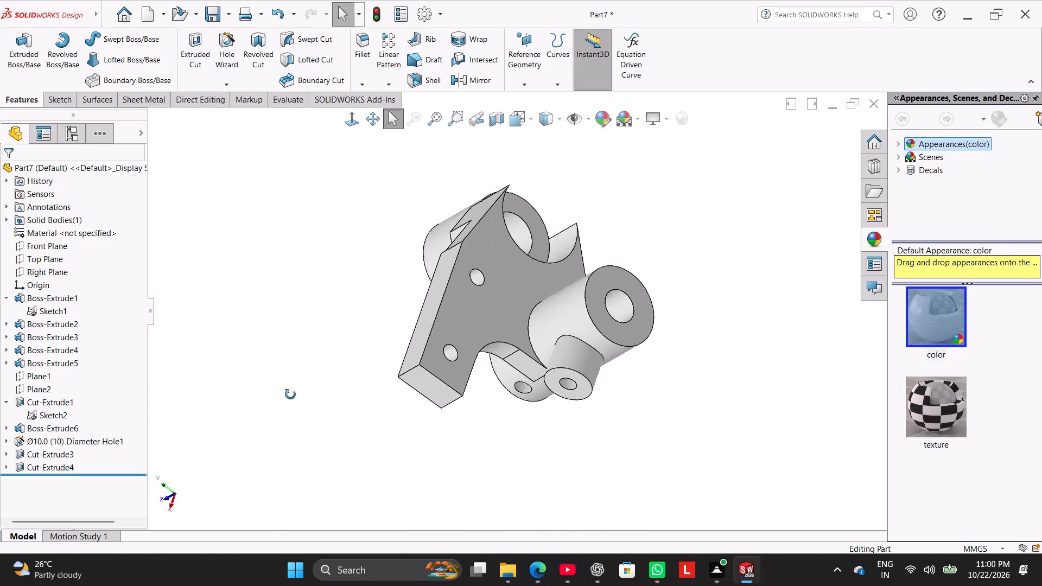
{"action": "middle_click_drag", "start_coordinate": [290, 394], "coordinate": [312, 343]}
{"action": "right_click_drag", "start_coordinate": [359, 309], "coordinate": [502, 235]}
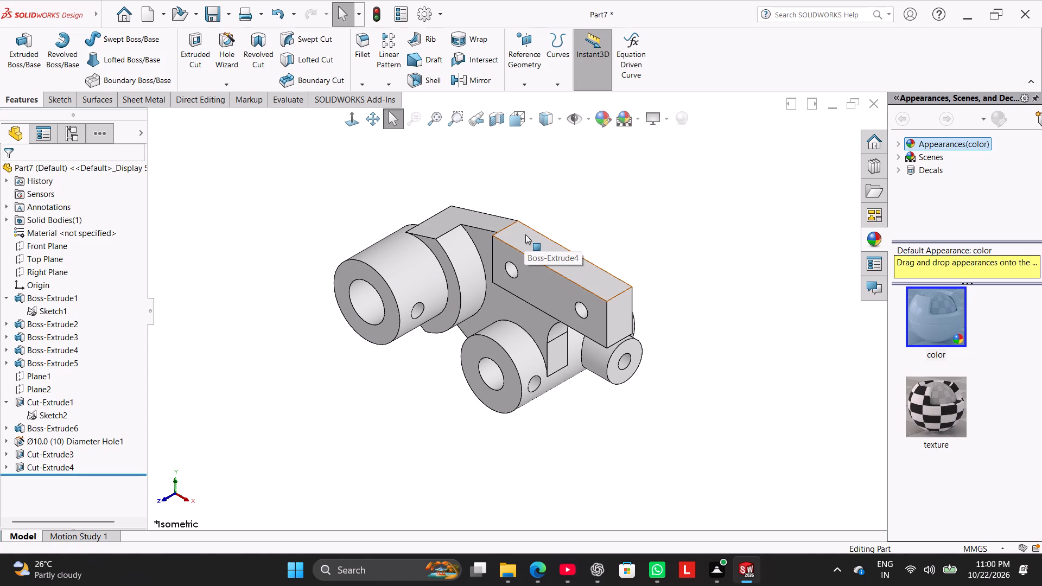
Start a sketch on Plane1 and draw a 21 mm line down from the lower boss's end edge, a horizontal line, semicircular end and return line.
{"action": "right_click", "coordinate": [38, 375]}
{"action": "left_click", "coordinate": [49, 320]}
{"action": "left_click", "coordinate": [276, 415]}
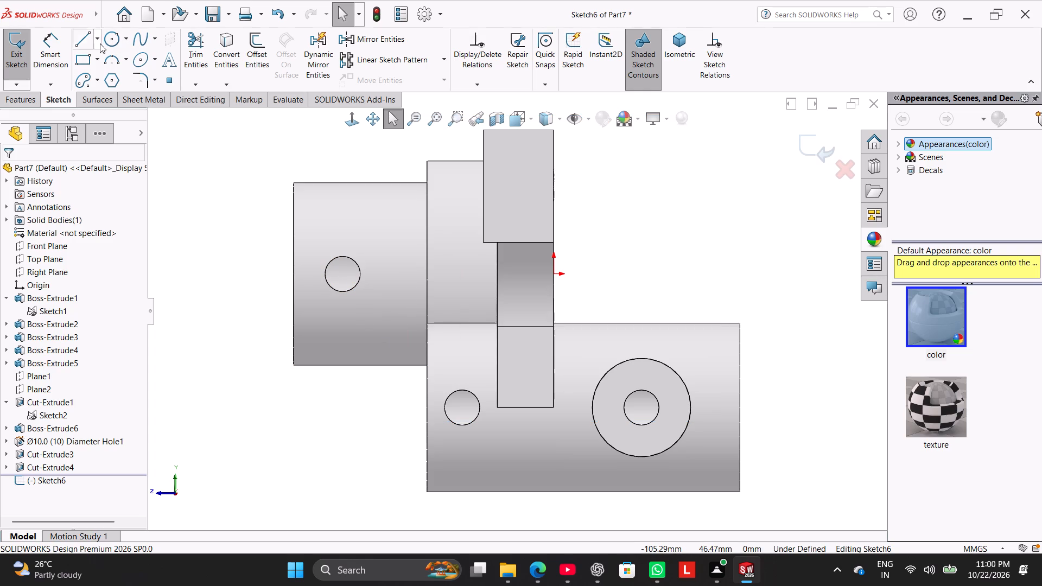
{"action": "left_click", "coordinate": [86, 33]}
{"action": "scroll", "coordinate": [365, 270], "scroll_direction": "up", "scroll_amount": 5}
{"action": "scroll", "coordinate": [473, 394], "scroll_direction": "down", "scroll_amount": 4}
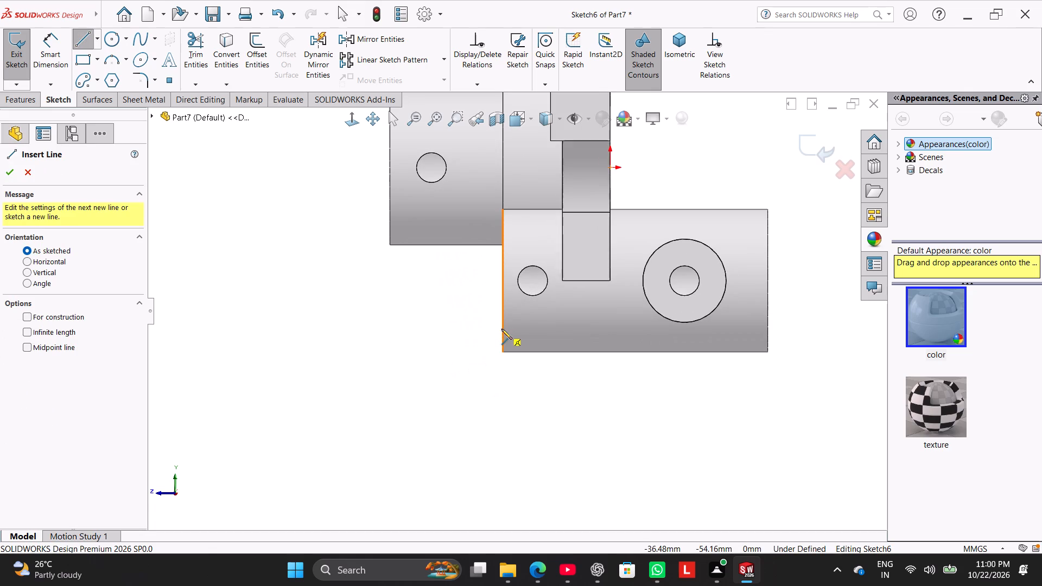
{"action": "left_click", "coordinate": [501, 329]}
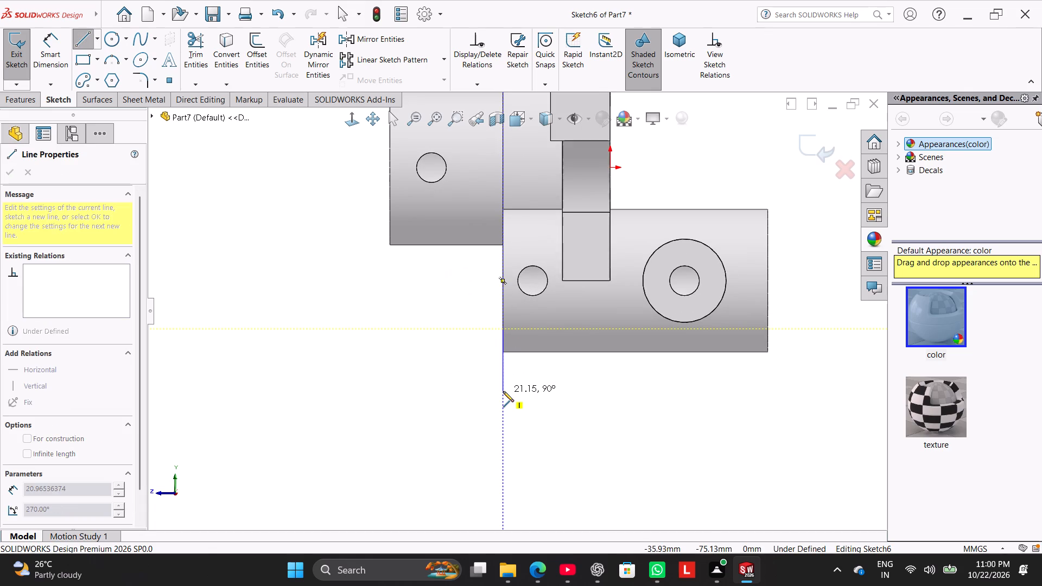
{"action": "left_click", "coordinate": [503, 391]}
{"action": "left_click", "coordinate": [408, 388]}
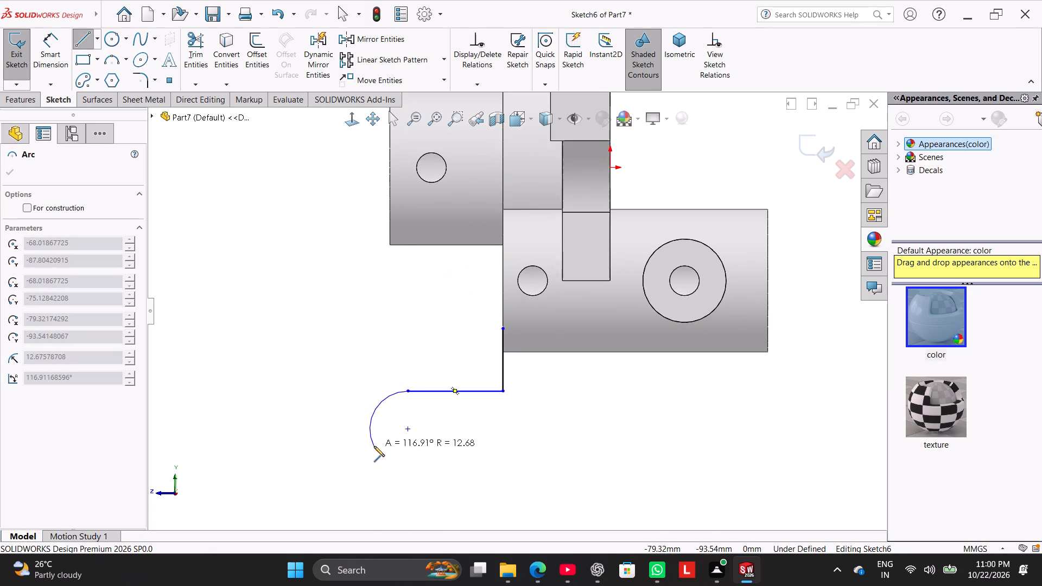
{"action": "left_click", "coordinate": [409, 456]}
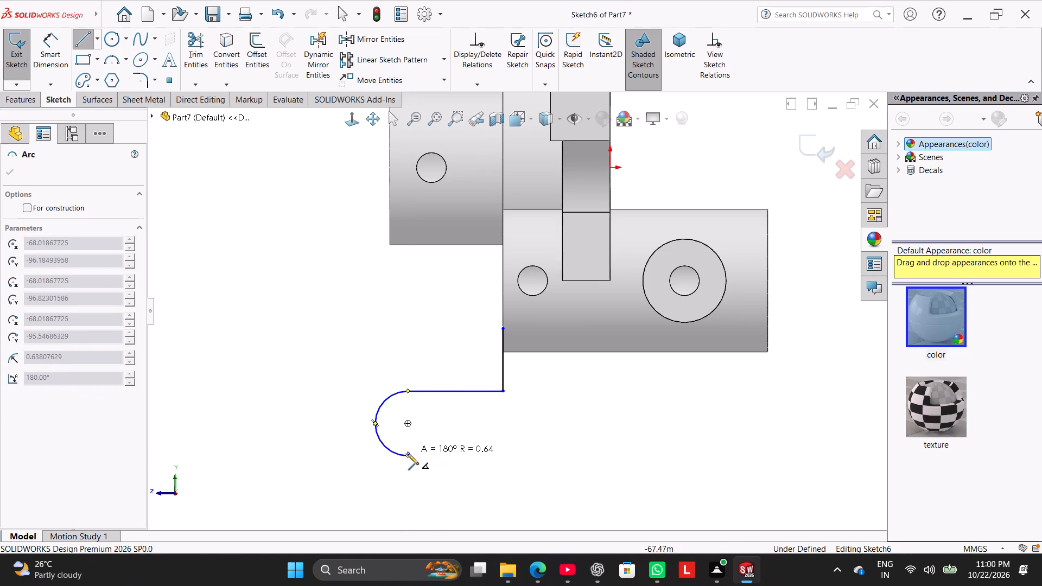
{"action": "left_click", "coordinate": [408, 454]}
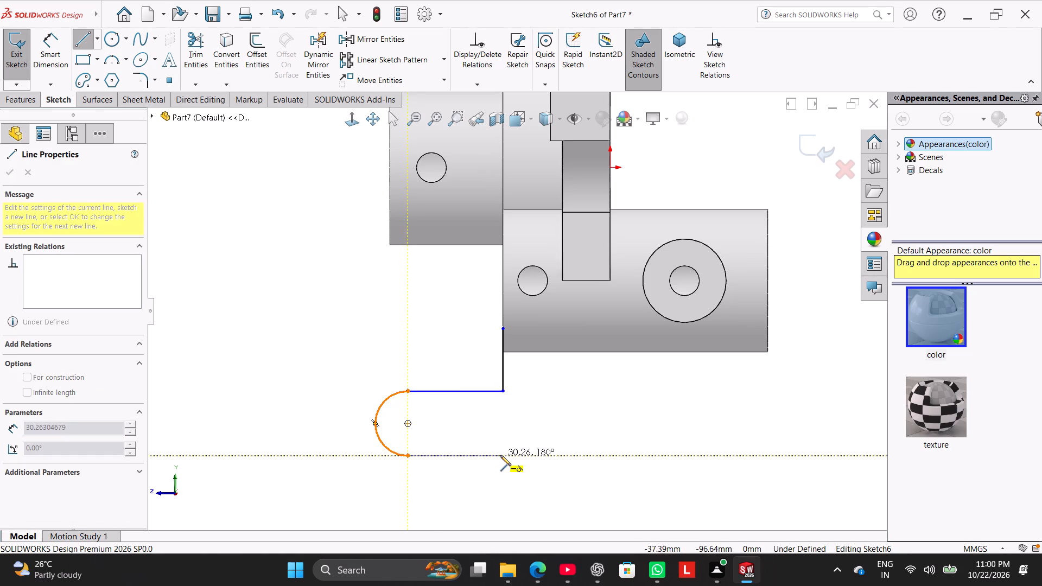
{"action": "left_click", "coordinate": [510, 456]}
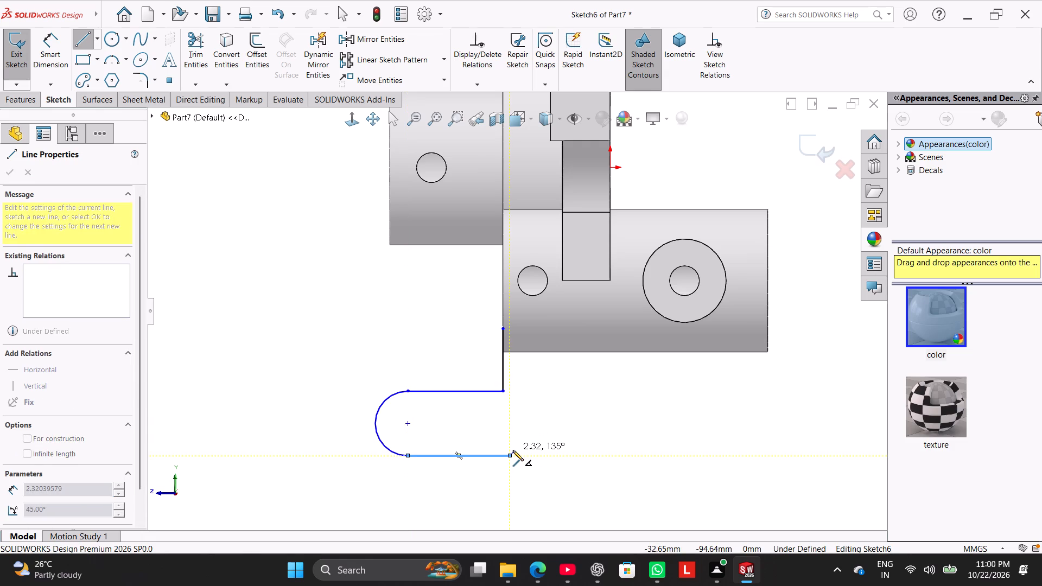
Close the profile with a convex arc of about 26 mm radius, a reversed arc, a short vertical line and a horizontal line to the start.
{"action": "left_click", "coordinate": [511, 454]}
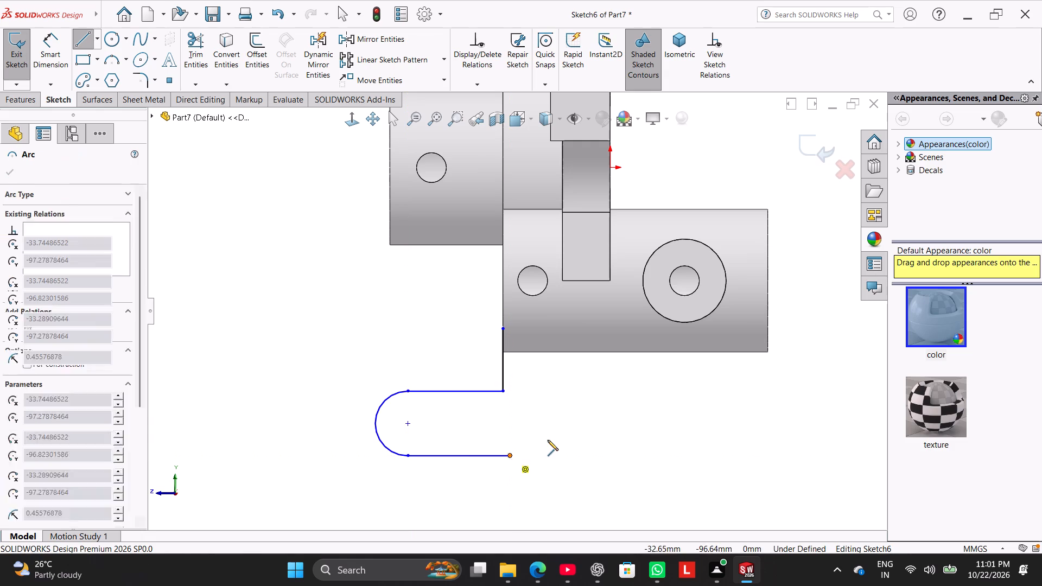
{"action": "left_click", "coordinate": [582, 409]}
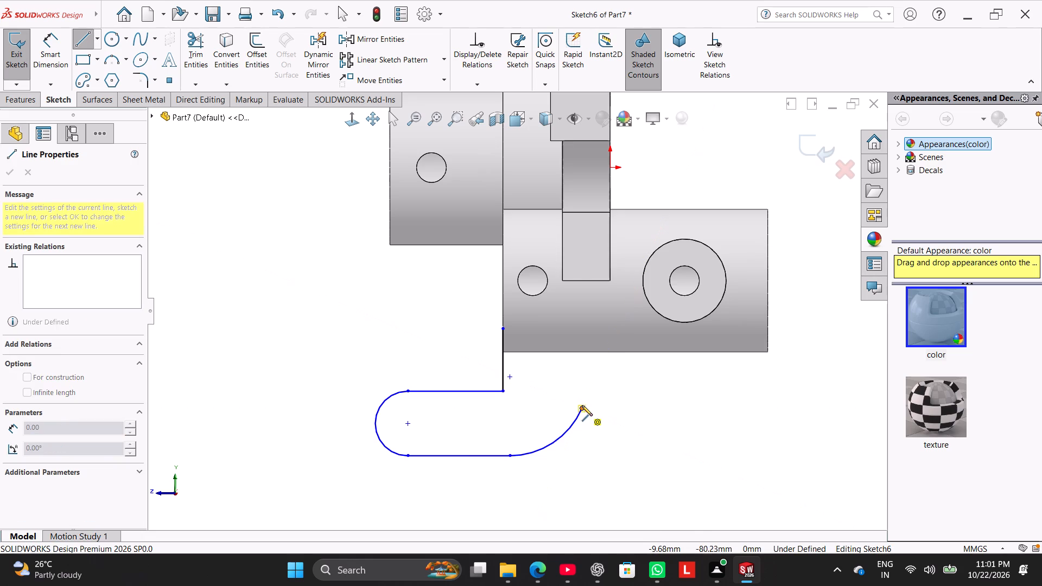
{"action": "left_click", "coordinate": [649, 361]}
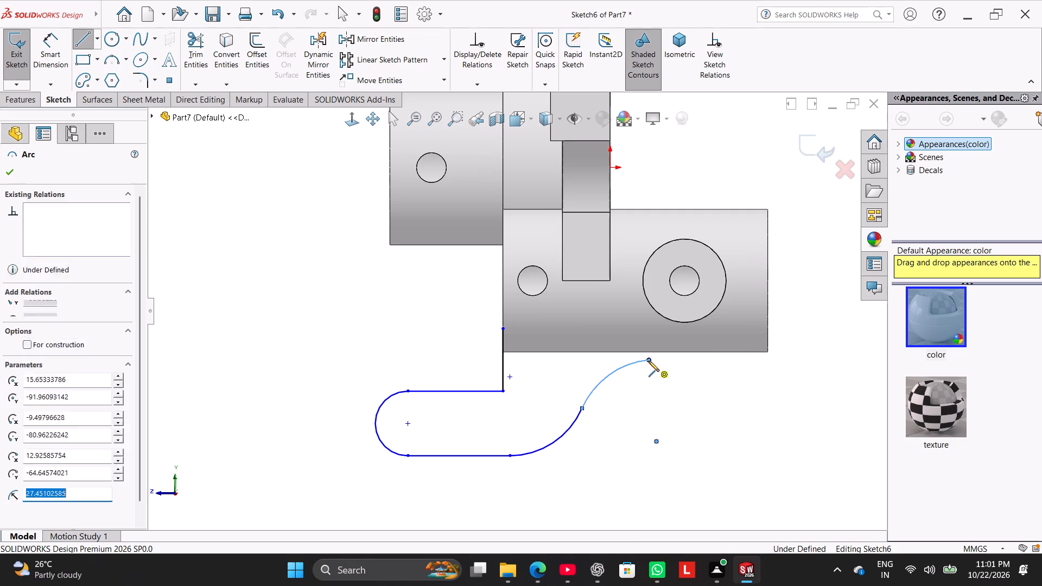
{"action": "left_click", "coordinate": [649, 330]}
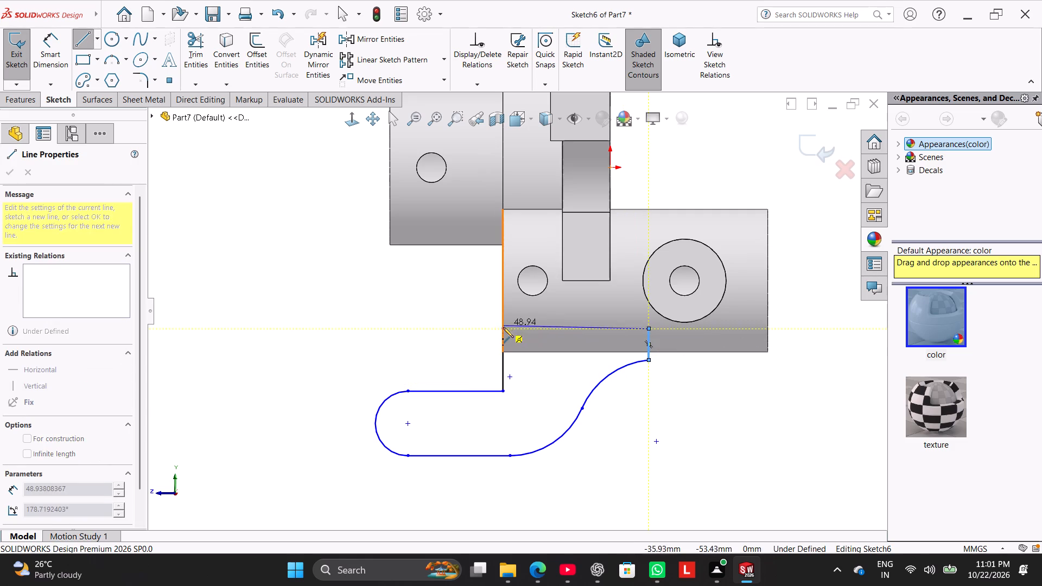
{"action": "left_click", "coordinate": [502, 327]}
{"action": "right_click", "coordinate": [415, 327]}
{"action": "left_click", "coordinate": [427, 332]}
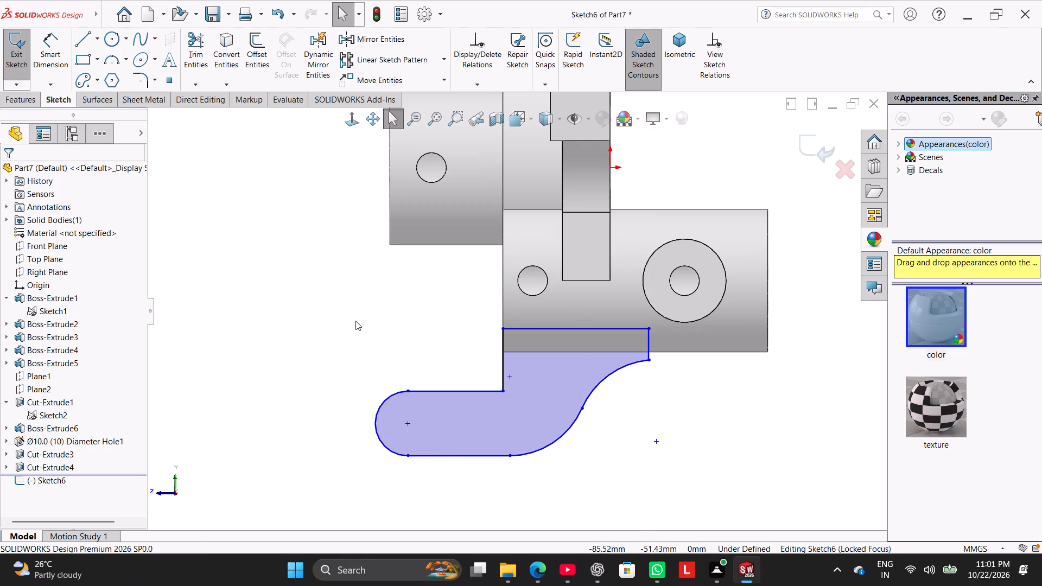
Dimension the profile's semicircular end arc with a radius of 14 mm.
{"action": "left_click", "coordinate": [59, 43]}
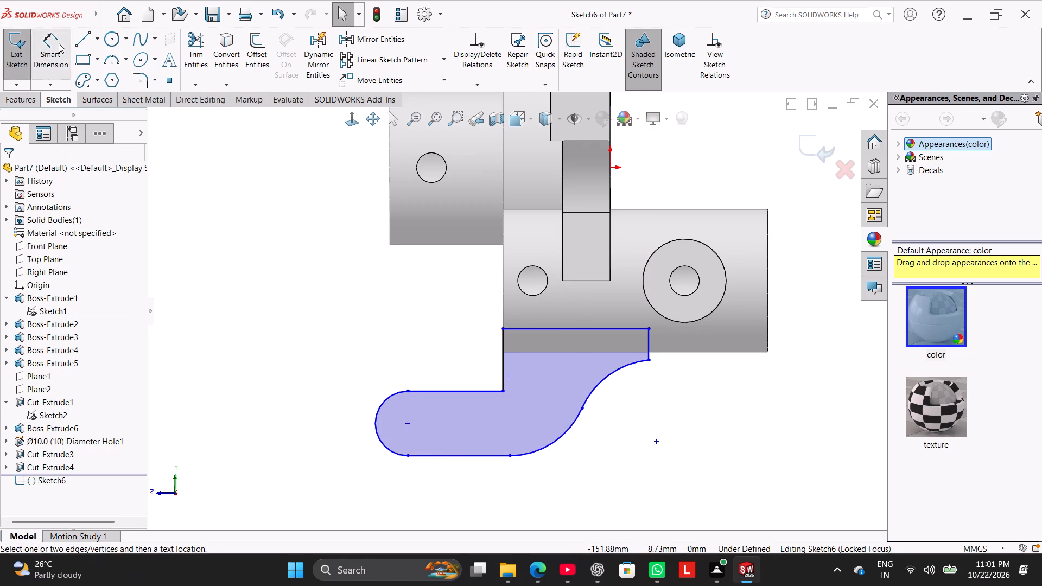
{"action": "left_click", "coordinate": [376, 435]}
{"action": "left_click", "coordinate": [347, 455]}
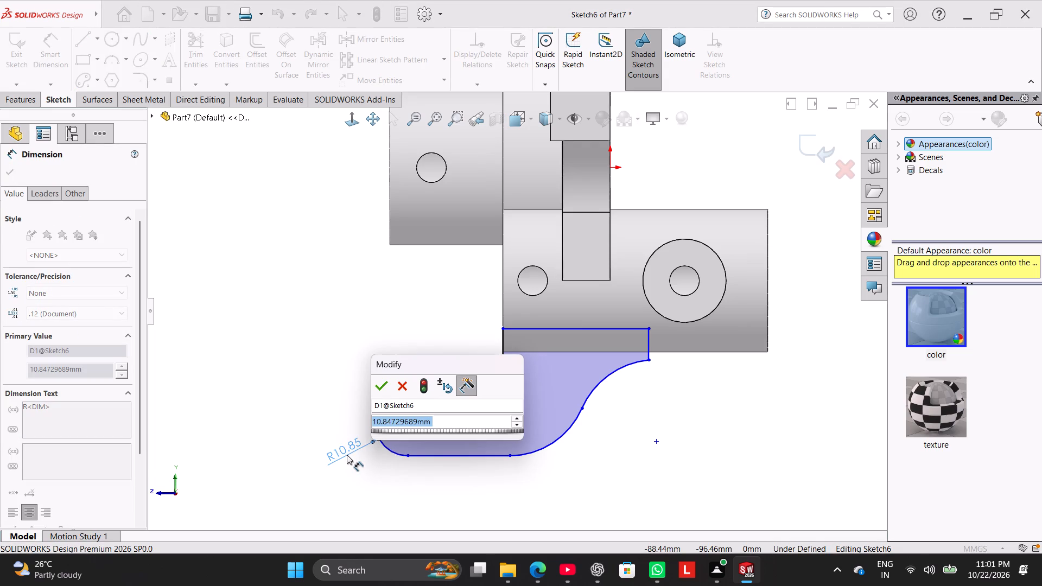
{"action": "type", "text": "14"}
{"action": "key", "text": "Return"}
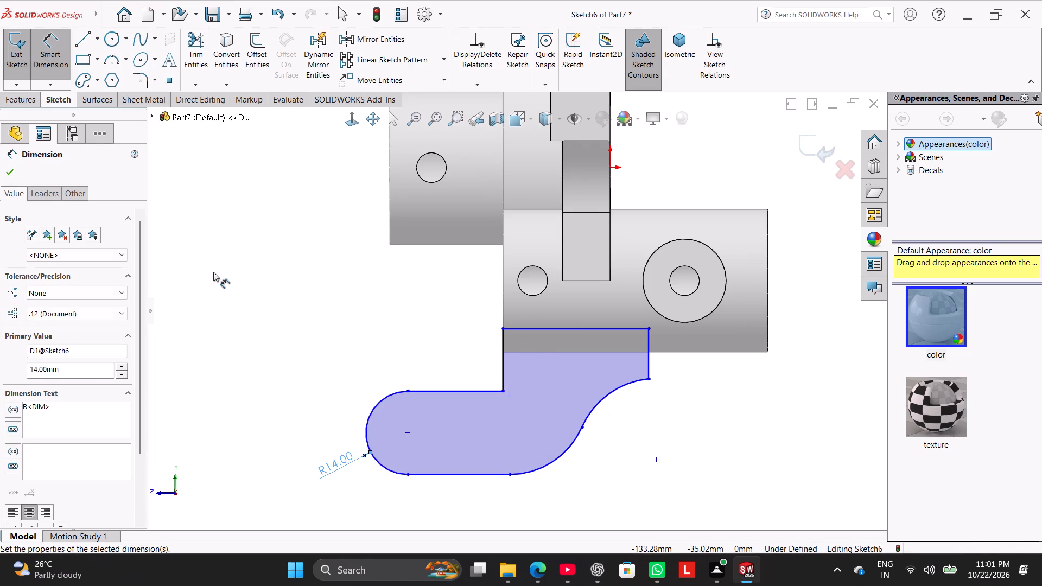
Draw a circle of about 6 mm radius centred on the semicircular end arc.
{"action": "left_click", "coordinate": [112, 39]}
{"action": "left_click", "coordinate": [407, 431]}
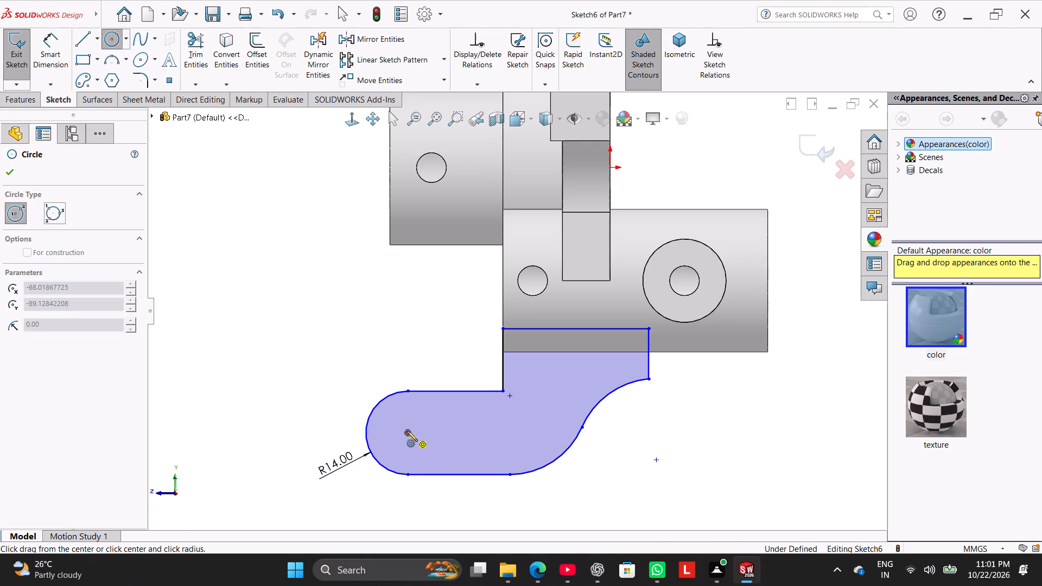
{"action": "left_click", "coordinate": [415, 449]}
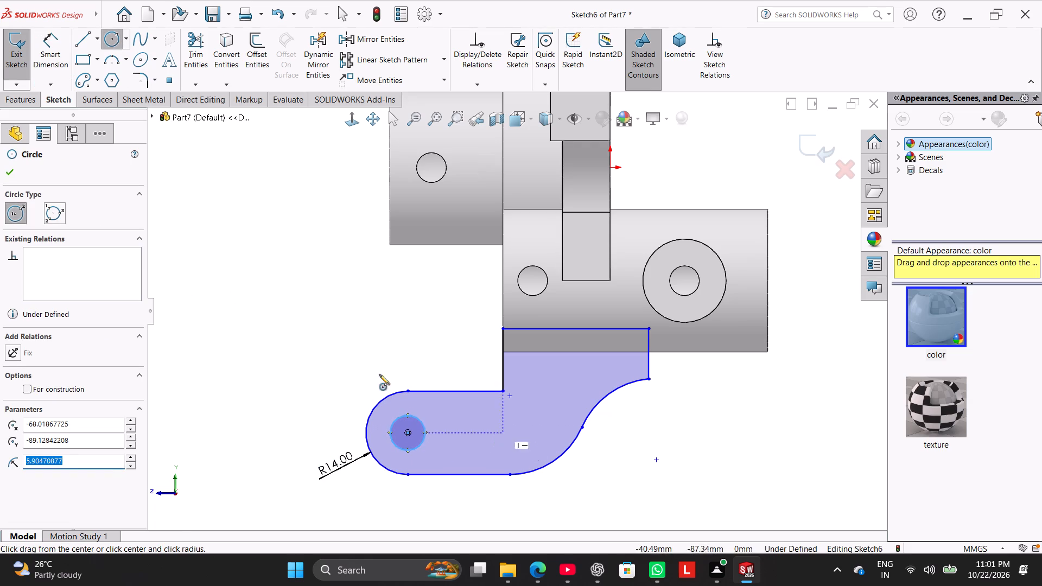
Dimension the convex lower arc of the profile with a radius of 44 mm.
{"action": "left_click", "coordinate": [48, 50]}
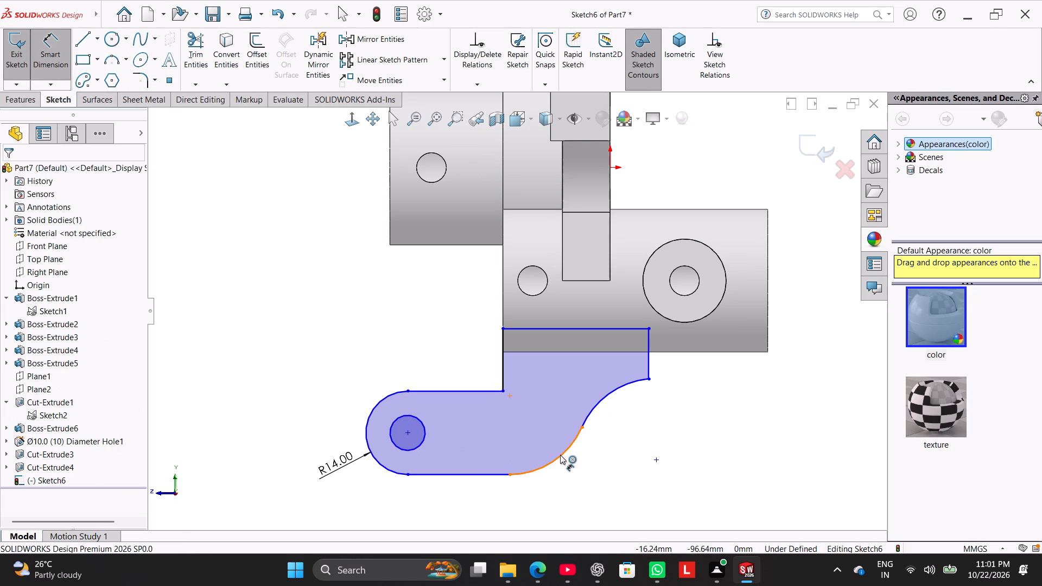
{"action": "left_click", "coordinate": [560, 455]}
{"action": "left_click", "coordinate": [600, 483]}
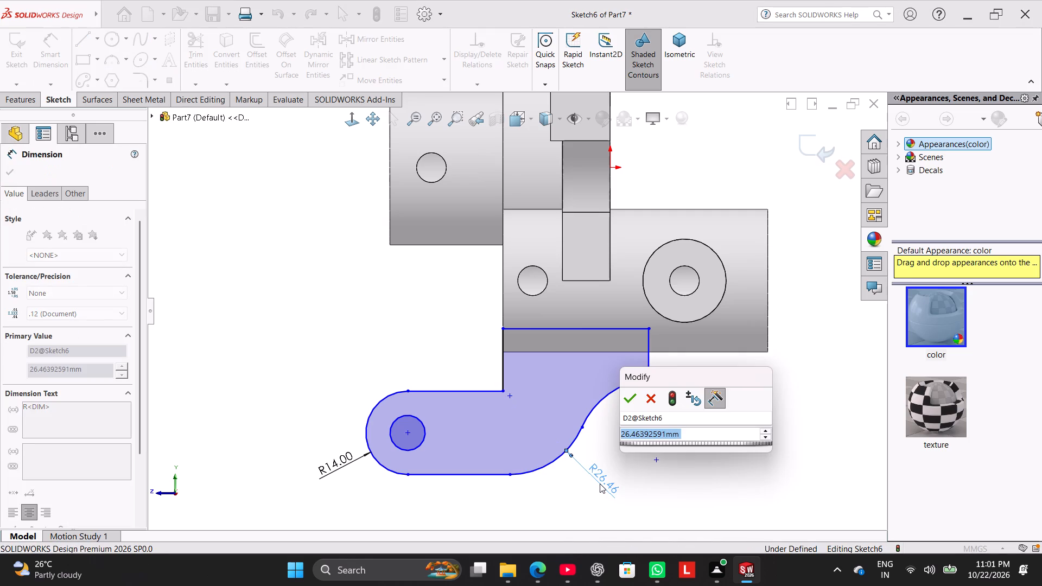
{"action": "type", "text": "44"}
{"action": "key", "text": "Return"}
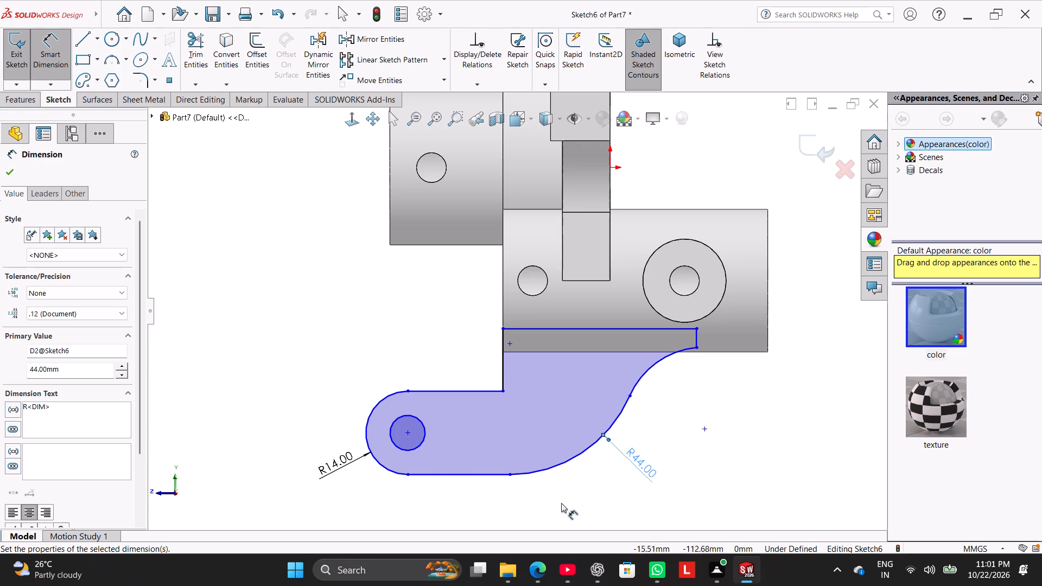
Dimension the horizontal distance between the end arc's upper endpoint and the R44 arc's centre as 21 mm.
{"action": "left_click", "coordinate": [407, 392]}
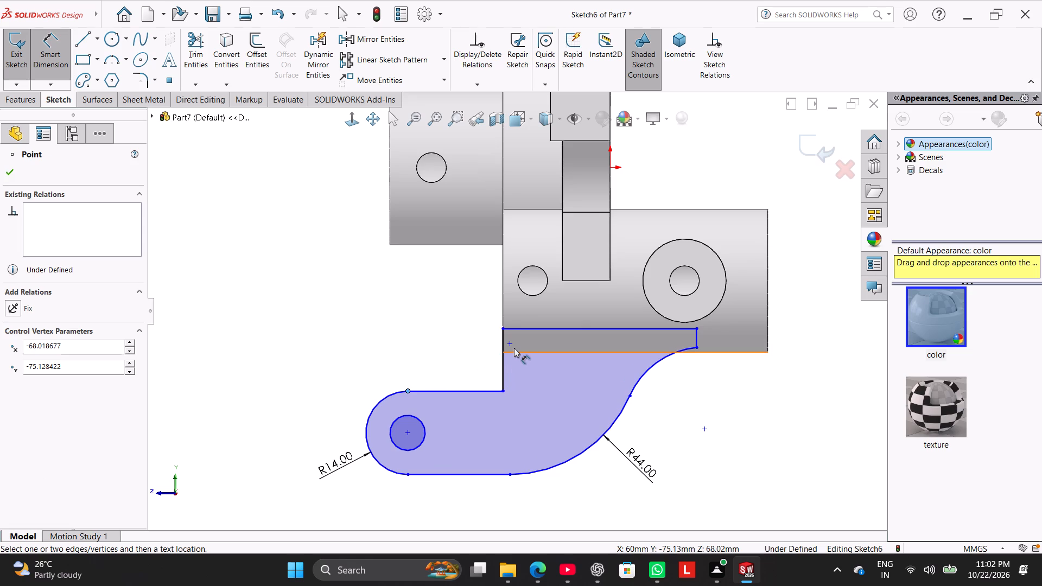
{"action": "left_click", "coordinate": [512, 345]}
{"action": "left_click", "coordinate": [442, 316]}
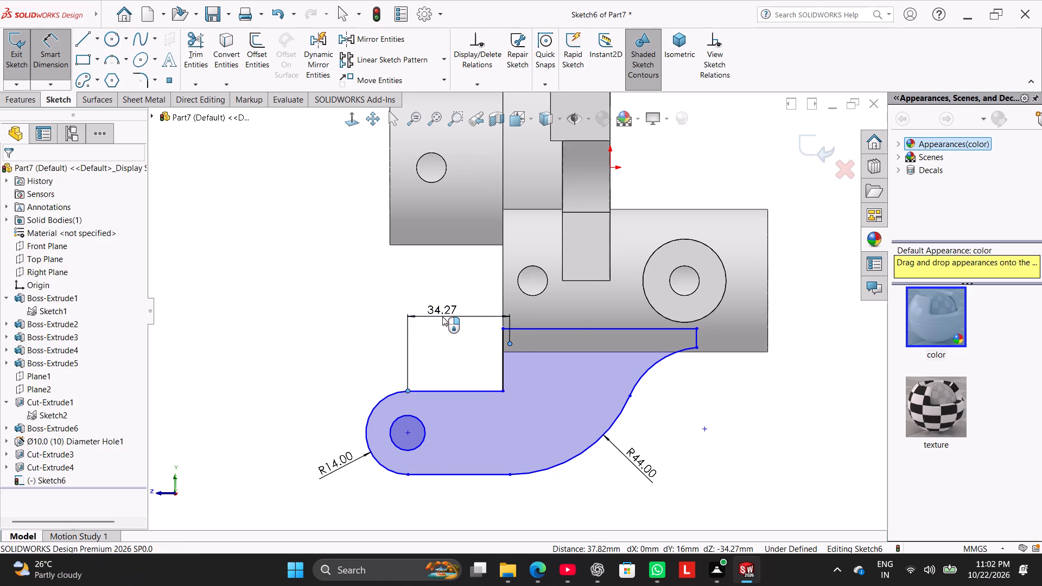
{"action": "type", "text": "21"}
{"action": "key", "text": "Return"}
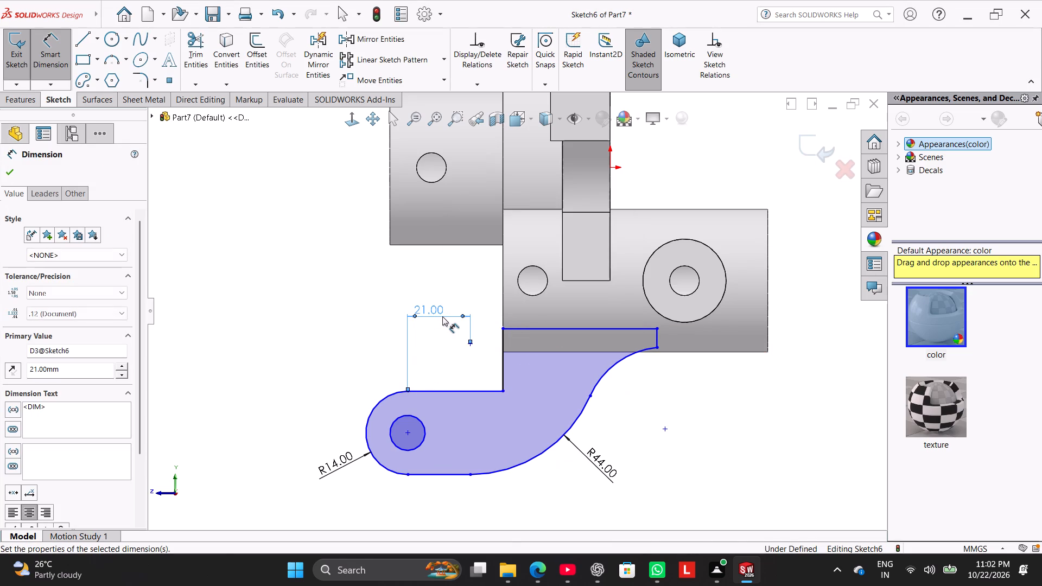
{"action": "right_click", "coordinate": [310, 322]}
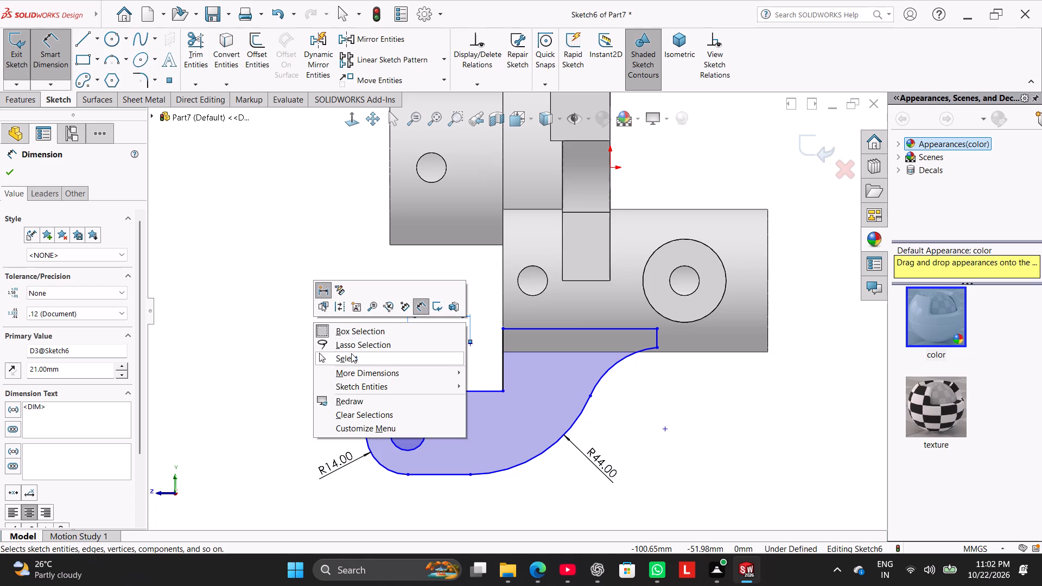
{"action": "left_click", "coordinate": [353, 355]}
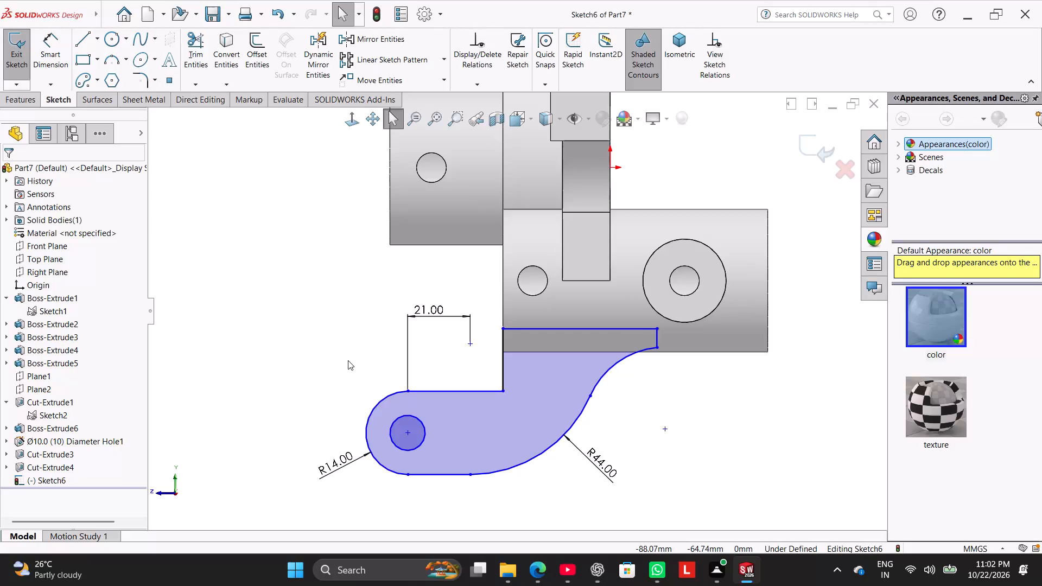
Replace the 21 mm dimension with a 21 mm horizontal dimension from the circle's centre to the R44 arc's centre.
{"action": "right_click", "coordinate": [429, 315]}
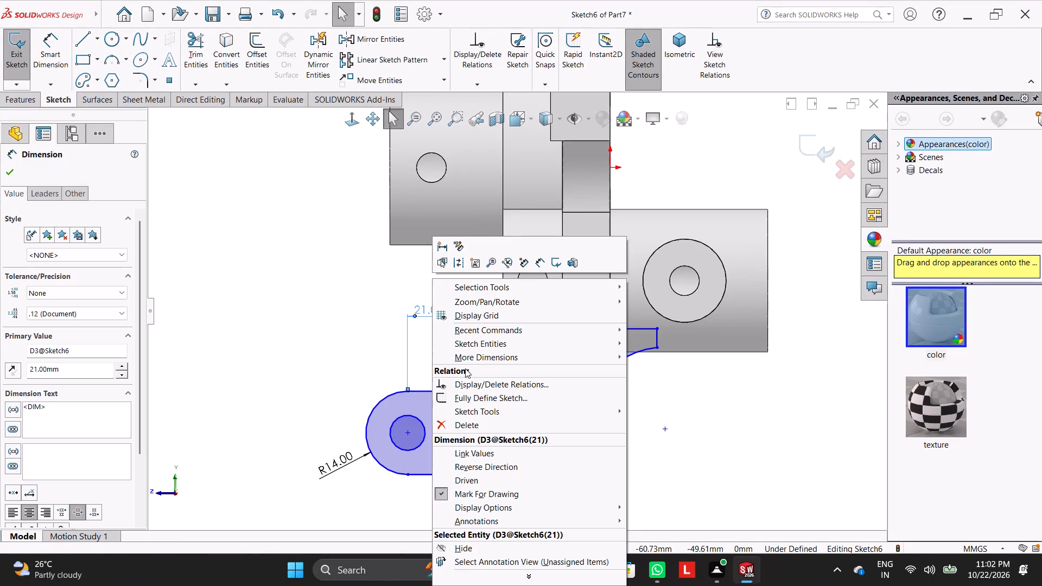
{"action": "left_click", "coordinate": [478, 422]}
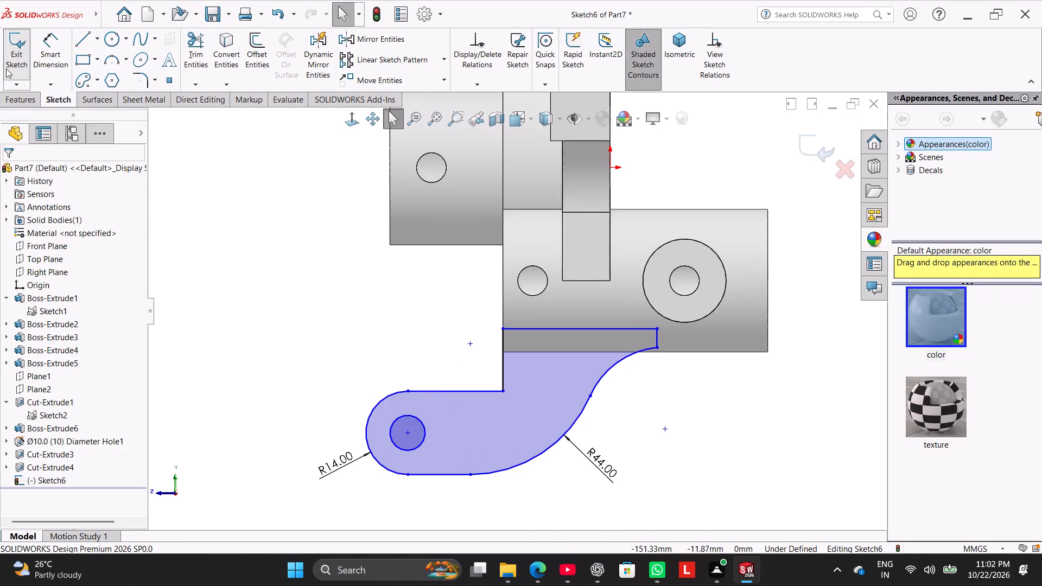
{"action": "left_click", "coordinate": [58, 49]}
{"action": "left_click", "coordinate": [469, 344]}
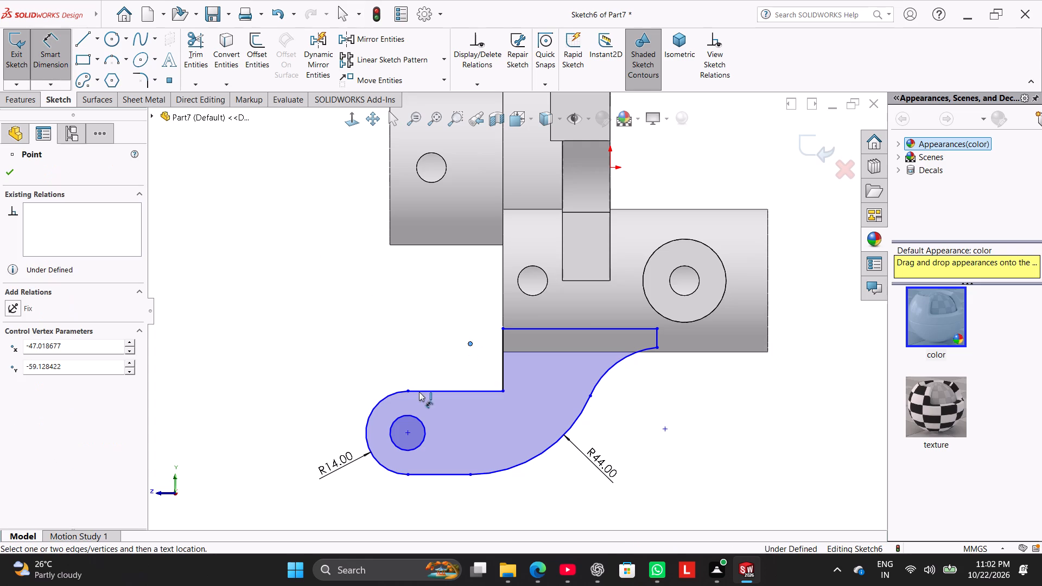
{"action": "left_click", "coordinate": [407, 432]}
{"action": "left_click", "coordinate": [431, 310]}
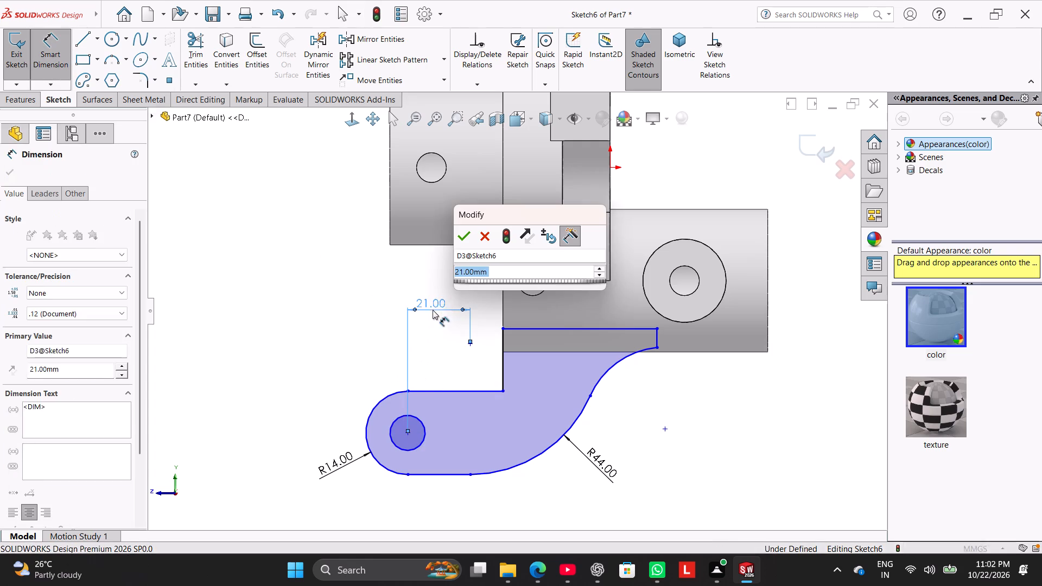
{"action": "left_click", "coordinate": [463, 243]}
{"action": "left_click", "coordinate": [306, 326]}
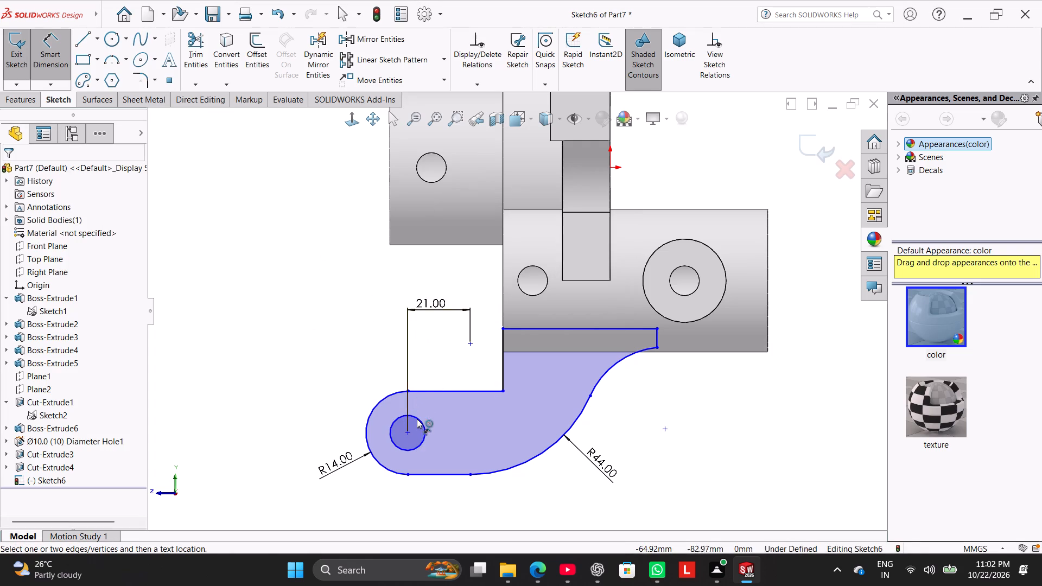
Shift the circle and rounded end by the circle's centre about 13 mm horizontally toward the lower boss.
{"action": "left_click_drag", "start_coordinate": [408, 431], "coordinate": [440, 430]}
{"action": "right_click", "coordinate": [294, 379]}
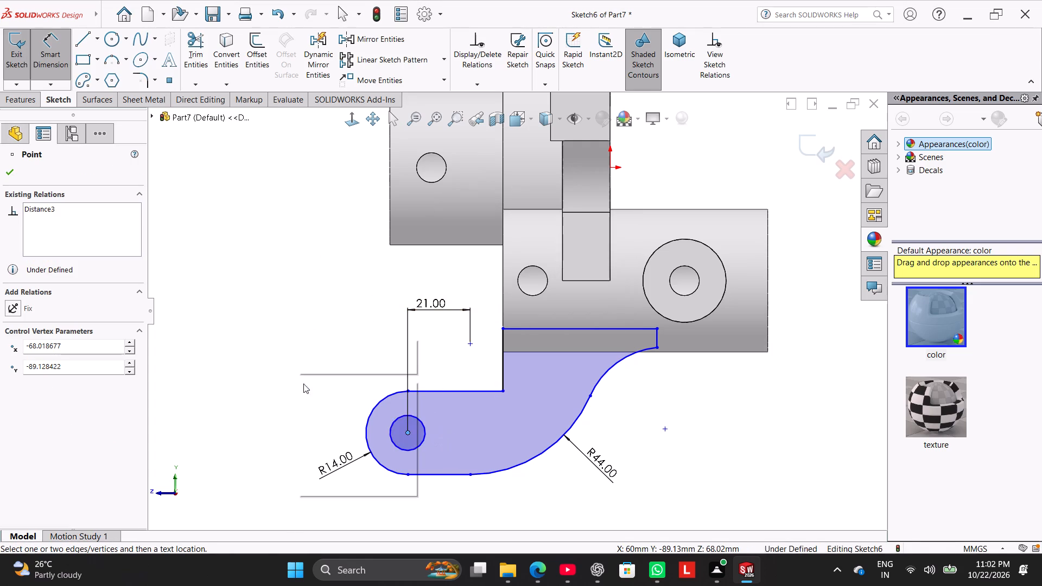
{"action": "left_click", "coordinate": [328, 411]}
{"action": "left_click_drag", "start_coordinate": [408, 432], "coordinate": [422, 432]}
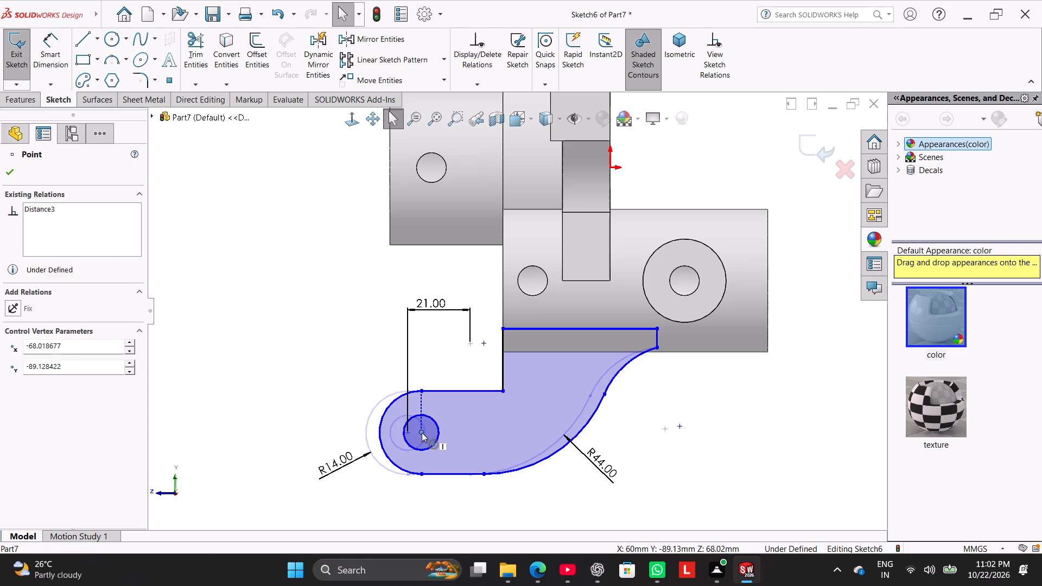
{"action": "left_click_drag", "start_coordinate": [422, 432], "coordinate": [445, 432]}
{"action": "left_click", "coordinate": [360, 416]}
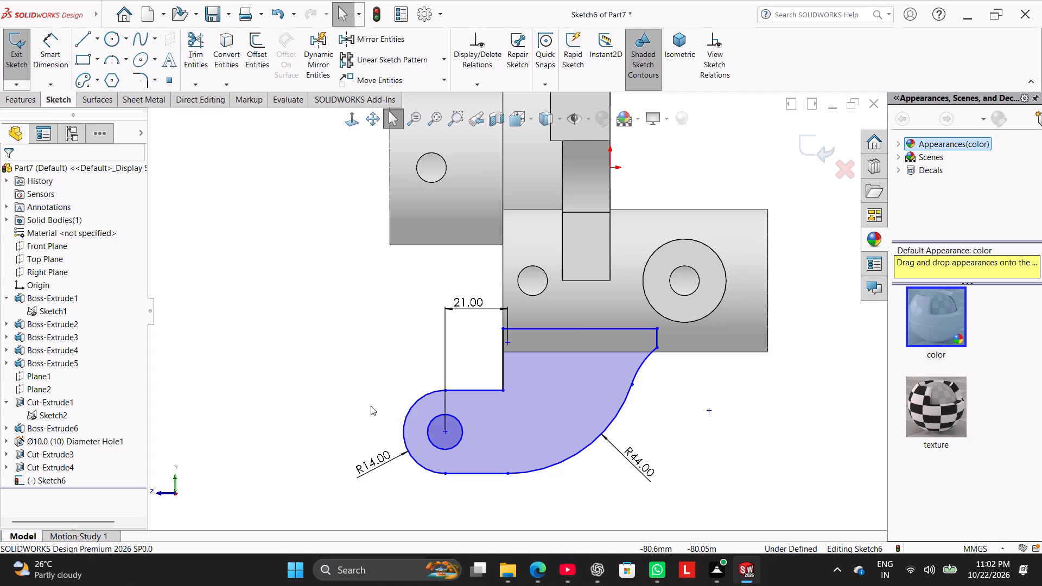
Dimension the horizontal distance from the circle's centre to the lower boss's far end edge as 120 mm.
{"action": "left_click", "coordinate": [52, 54]}
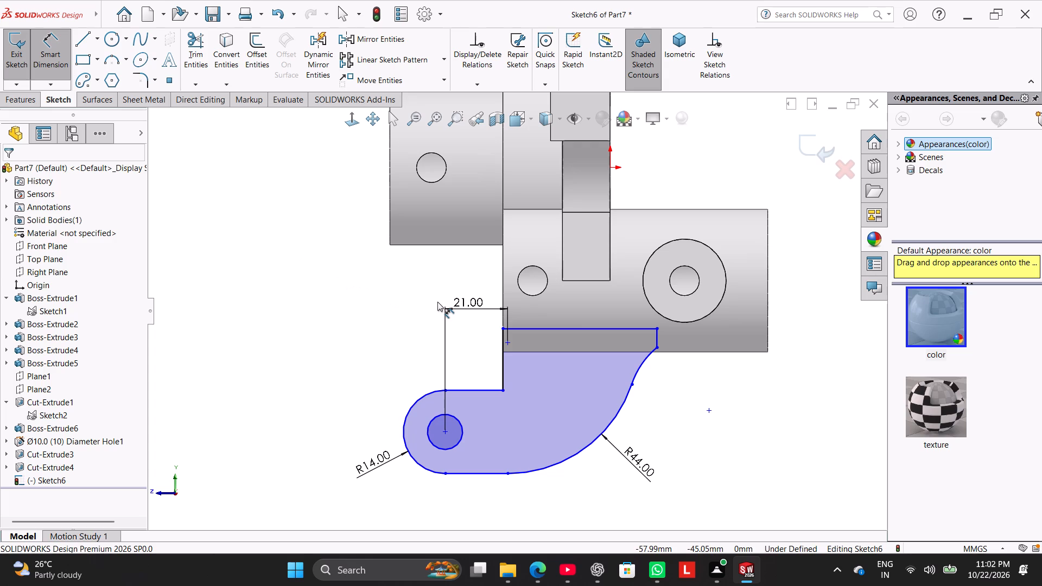
{"action": "left_click", "coordinate": [446, 434]}
{"action": "left_click", "coordinate": [769, 330]}
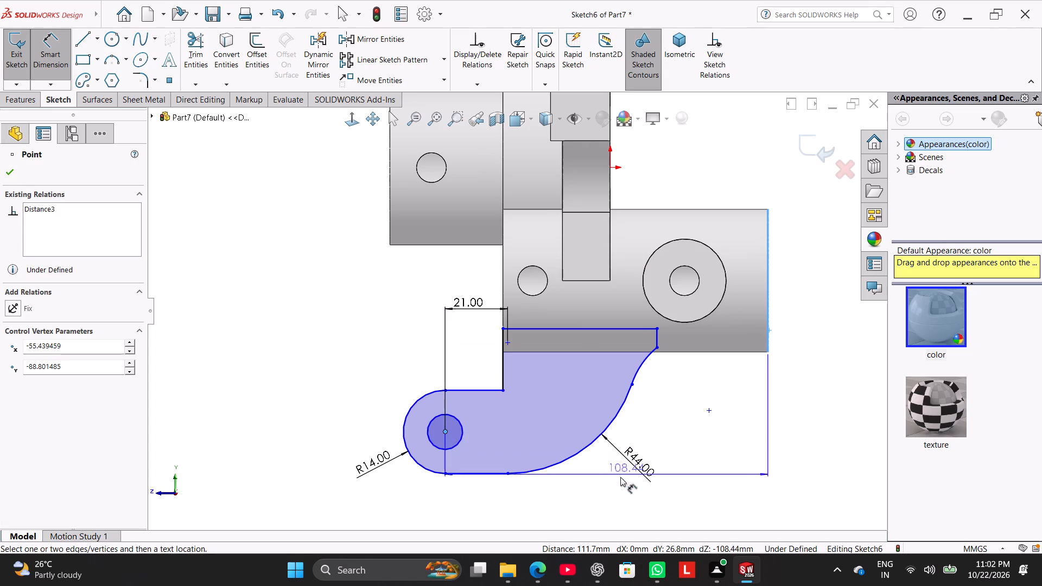
{"action": "left_click", "coordinate": [595, 498]}
{"action": "type", "text": "120"}
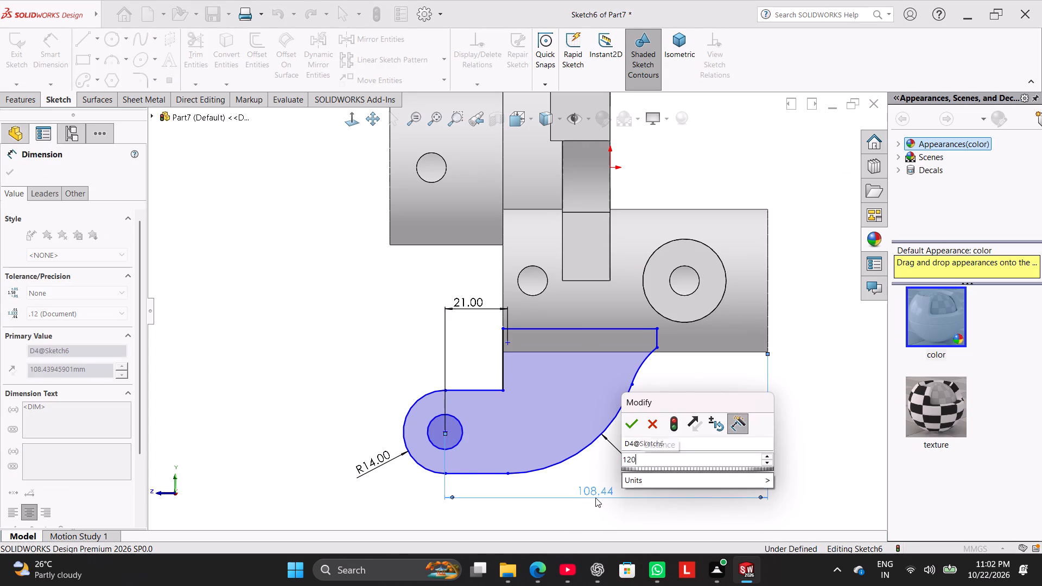
{"action": "key", "text": "Return"}
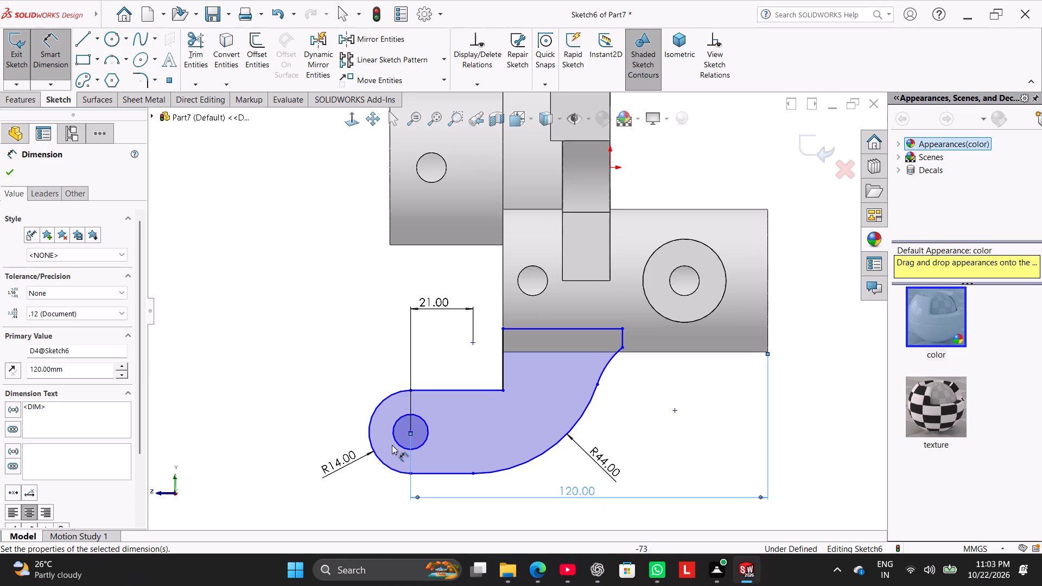
Dimension the vertical distance from the upper boss's lower edge to the circle's centre as 59 mm.
{"action": "left_click", "coordinate": [411, 432]}
{"action": "left_click", "coordinate": [410, 432]}
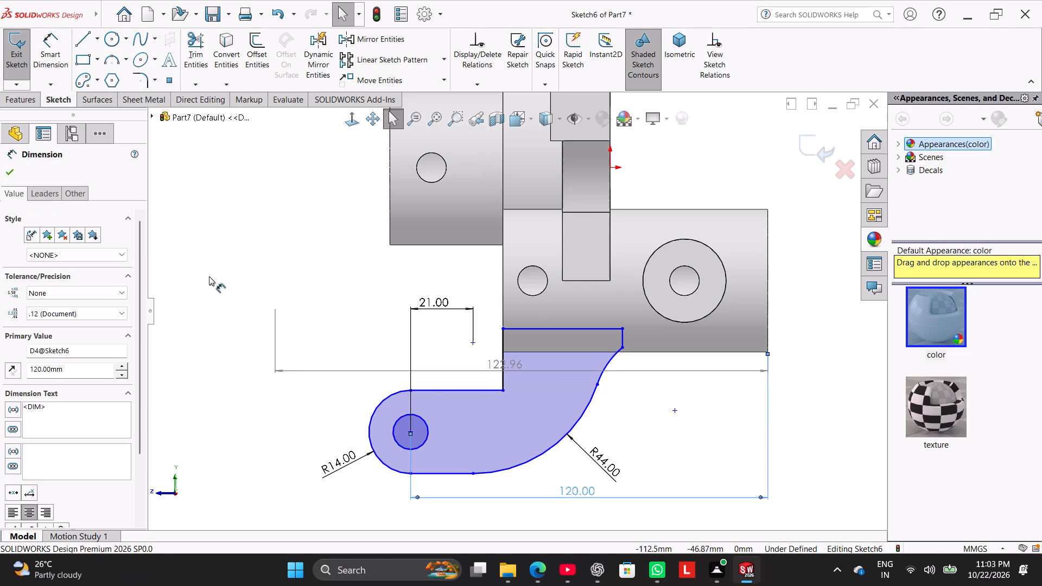
{"action": "left_click", "coordinate": [50, 74]}
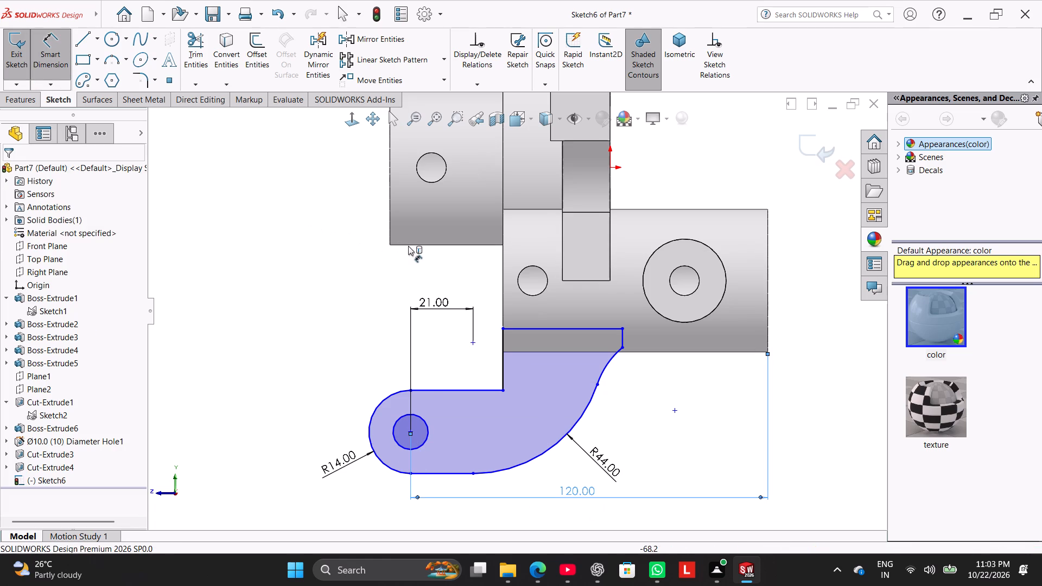
{"action": "left_click", "coordinate": [408, 246]}
{"action": "left_click", "coordinate": [410, 431]}
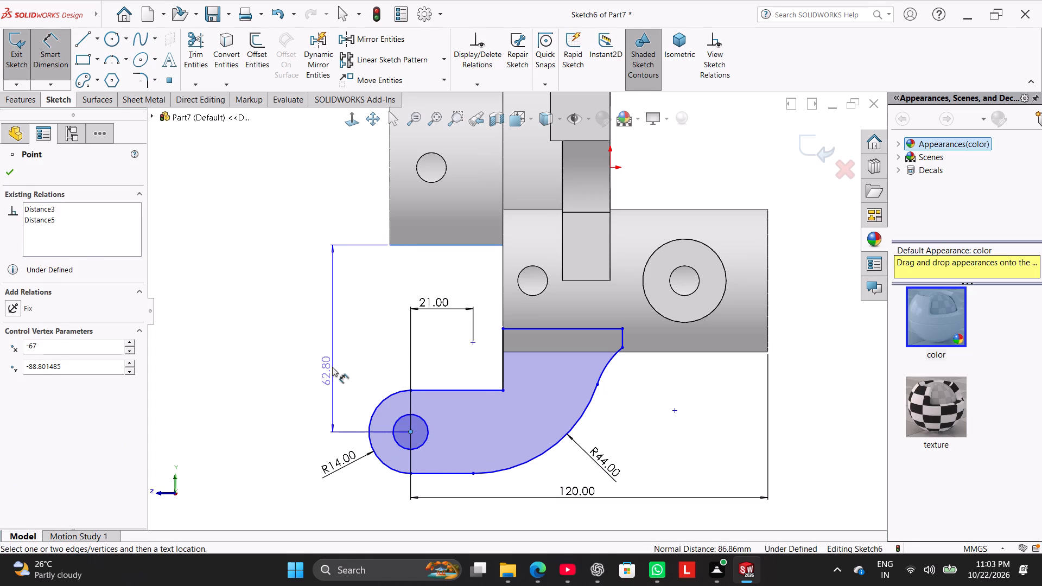
{"action": "left_click", "coordinate": [332, 367]}
{"action": "type", "text": "59"}
{"action": "key", "text": "Return"}
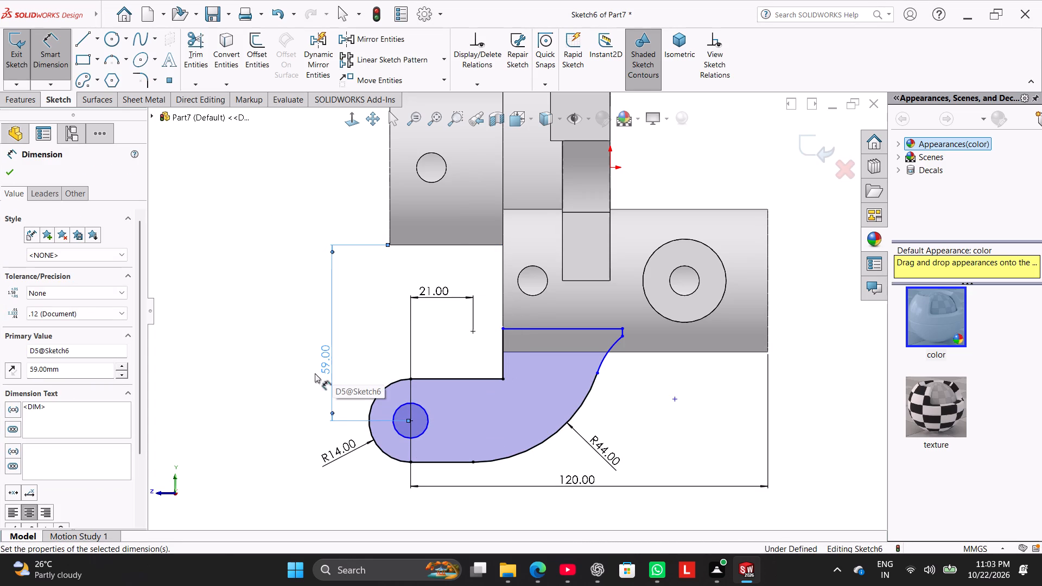
{"action": "right_click", "coordinate": [181, 260]}
{"action": "left_click", "coordinate": [218, 301]}
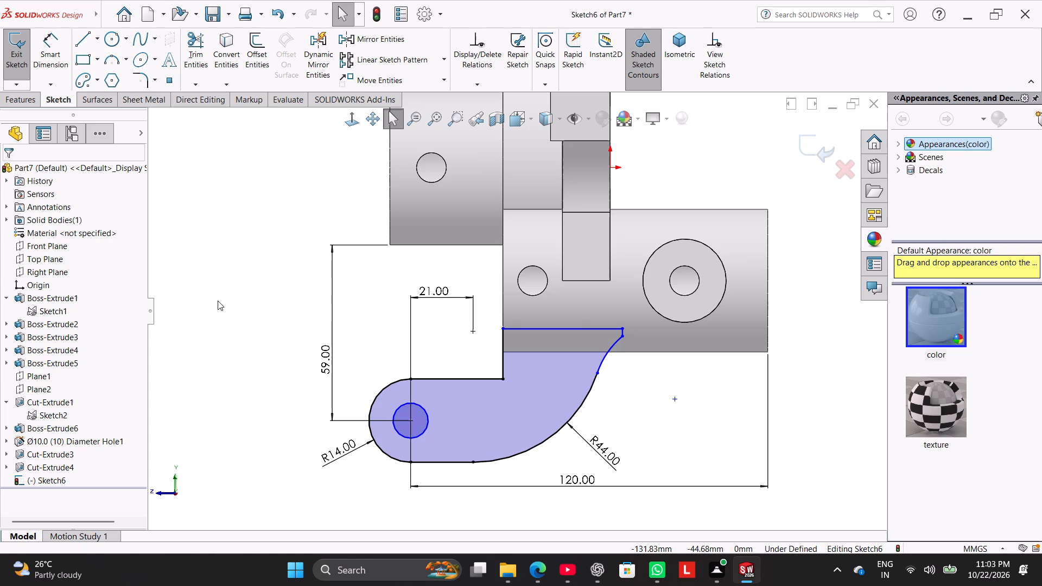
Make the concave arc's upper endpoint coincident with the lower boss's bottom silhouette edge.
{"action": "scroll", "coordinate": [600, 292], "scroll_direction": "down", "scroll_amount": 3}
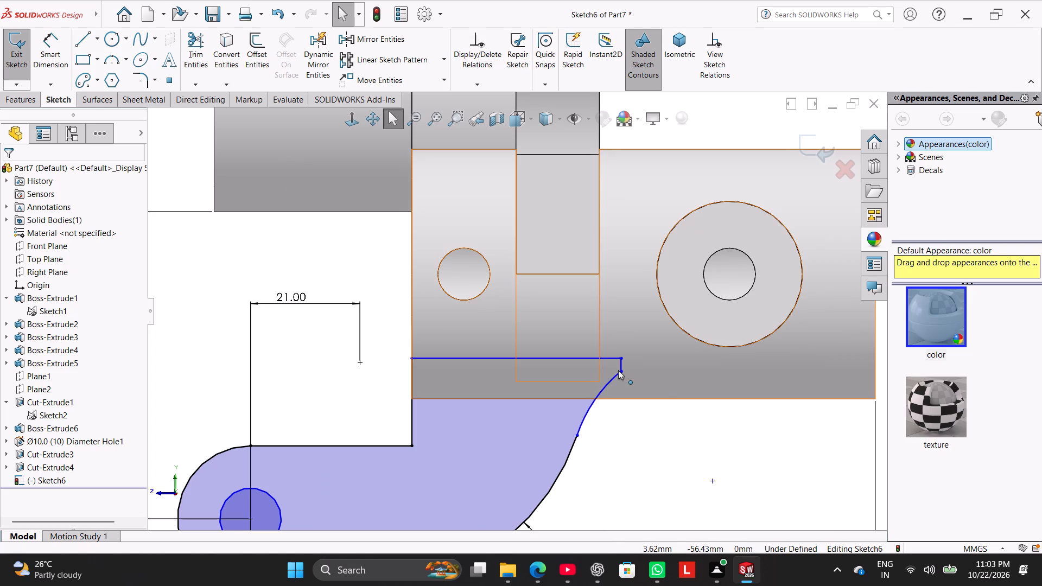
{"action": "left_click", "coordinate": [620, 371], "text": "ctrl"}
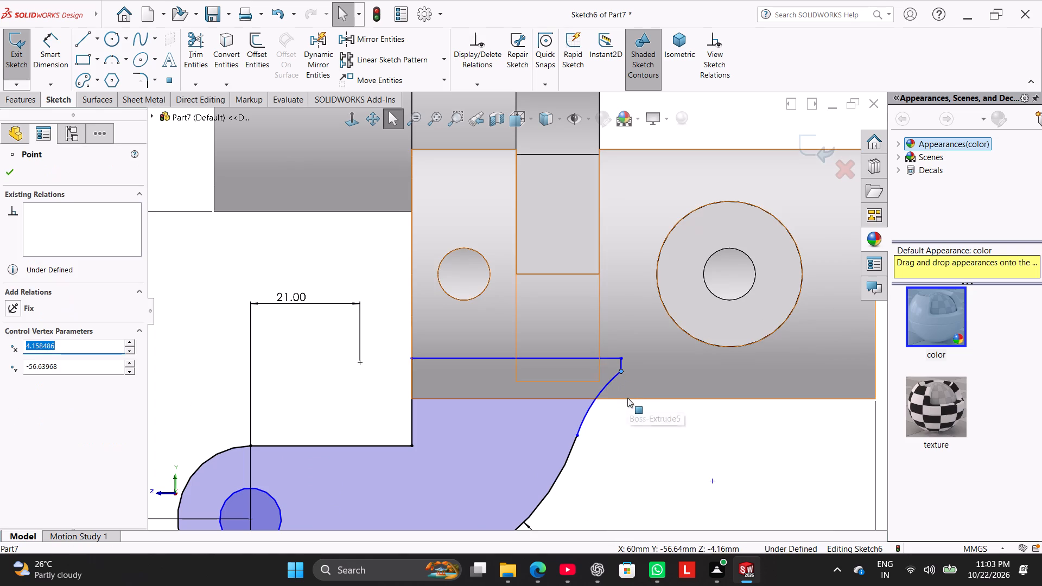
{"action": "left_click", "coordinate": [627, 398], "text": "ctrl"}
{"action": "left_click", "coordinate": [626, 412]}
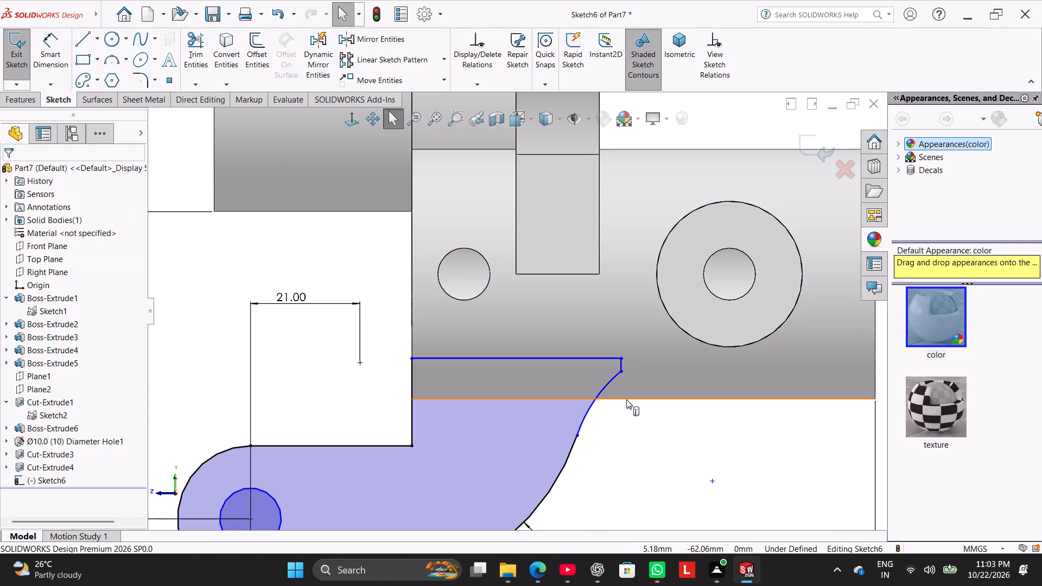
{"action": "left_click", "coordinate": [626, 399], "text": "ctrl"}
{"action": "left_click", "coordinate": [619, 372], "text": "ctrl"}
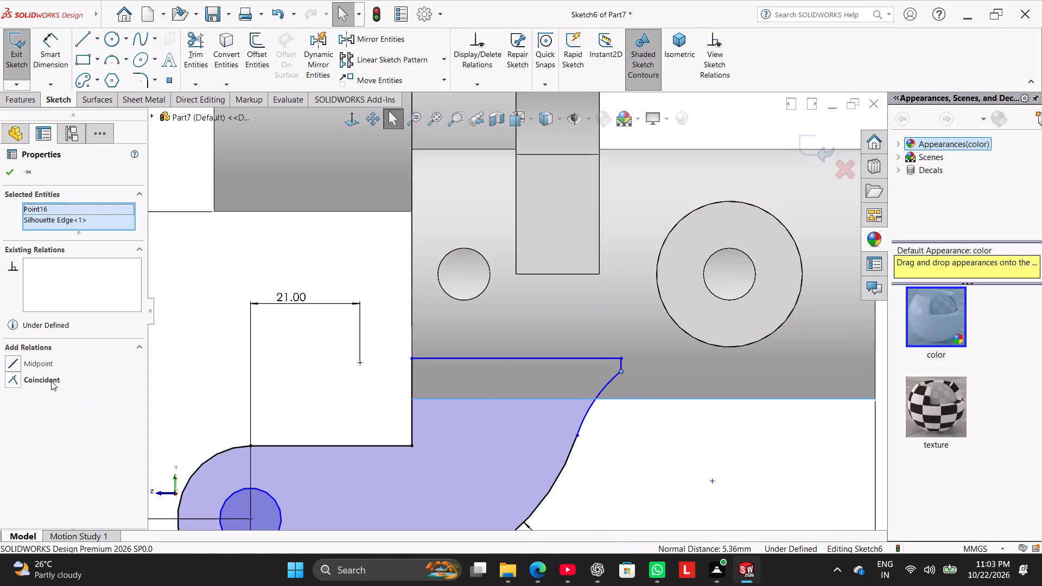
{"action": "left_click", "coordinate": [51, 381]}
{"action": "left_click", "coordinate": [610, 430]}
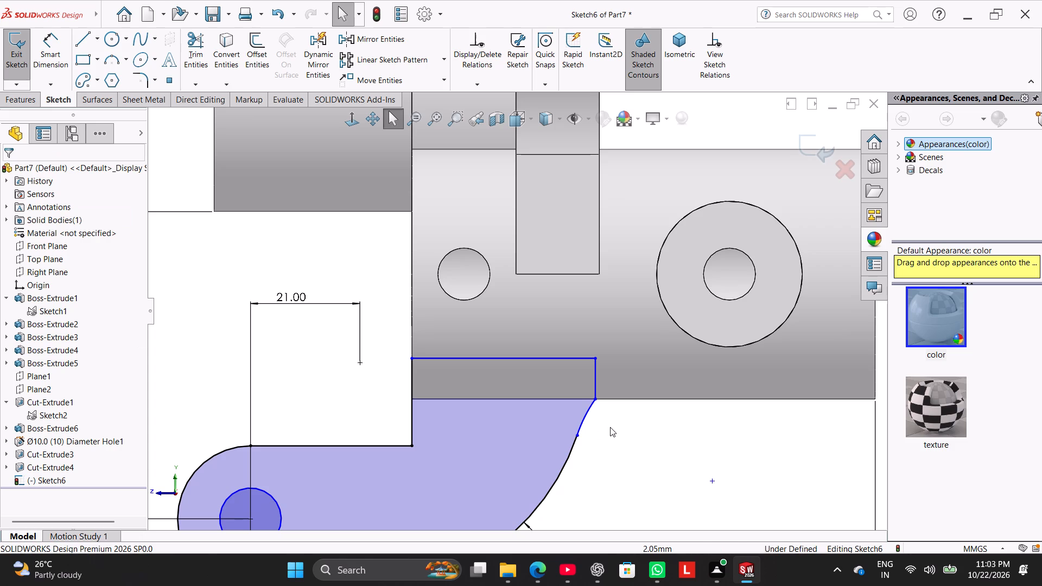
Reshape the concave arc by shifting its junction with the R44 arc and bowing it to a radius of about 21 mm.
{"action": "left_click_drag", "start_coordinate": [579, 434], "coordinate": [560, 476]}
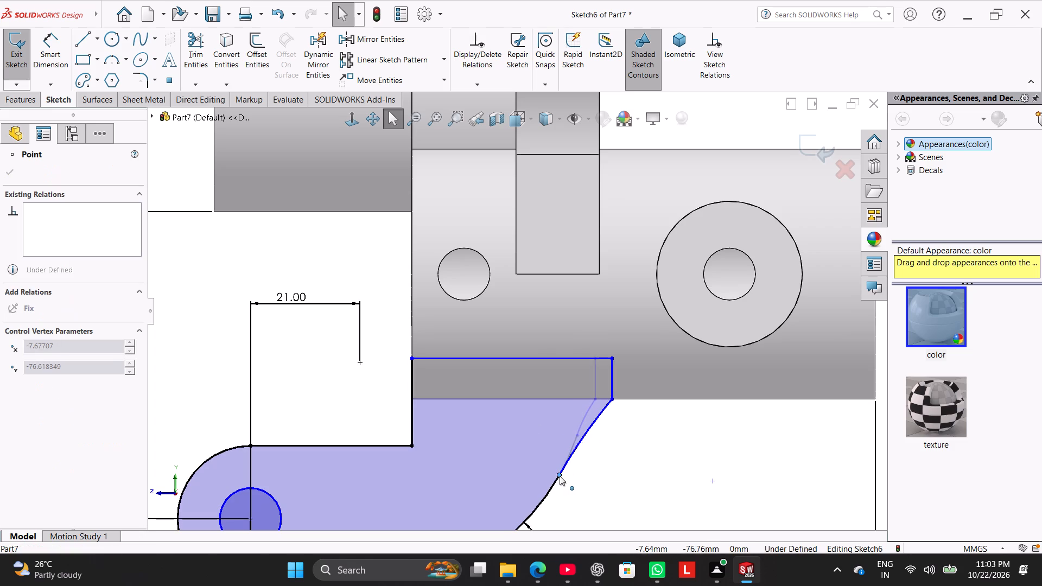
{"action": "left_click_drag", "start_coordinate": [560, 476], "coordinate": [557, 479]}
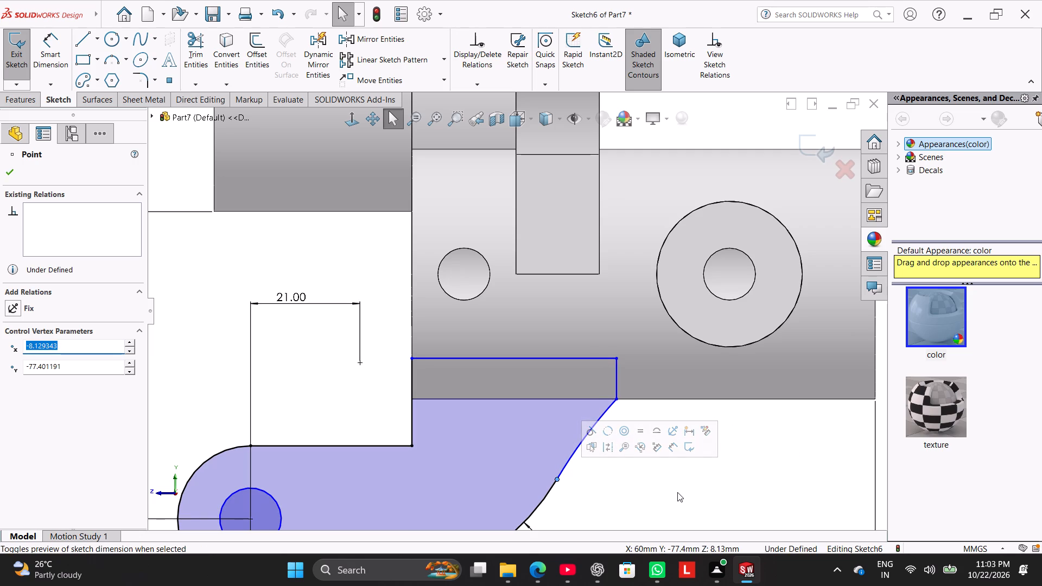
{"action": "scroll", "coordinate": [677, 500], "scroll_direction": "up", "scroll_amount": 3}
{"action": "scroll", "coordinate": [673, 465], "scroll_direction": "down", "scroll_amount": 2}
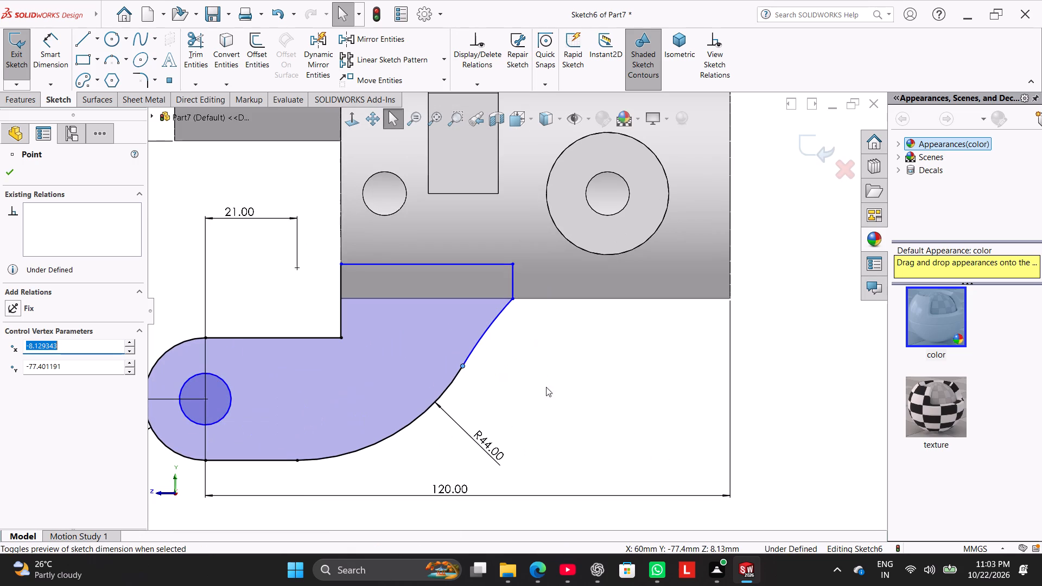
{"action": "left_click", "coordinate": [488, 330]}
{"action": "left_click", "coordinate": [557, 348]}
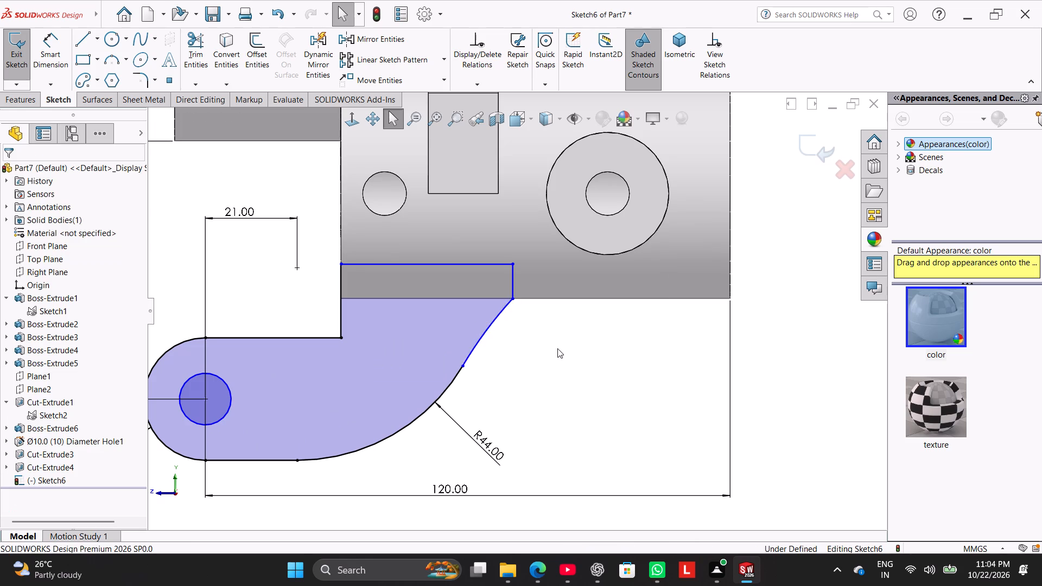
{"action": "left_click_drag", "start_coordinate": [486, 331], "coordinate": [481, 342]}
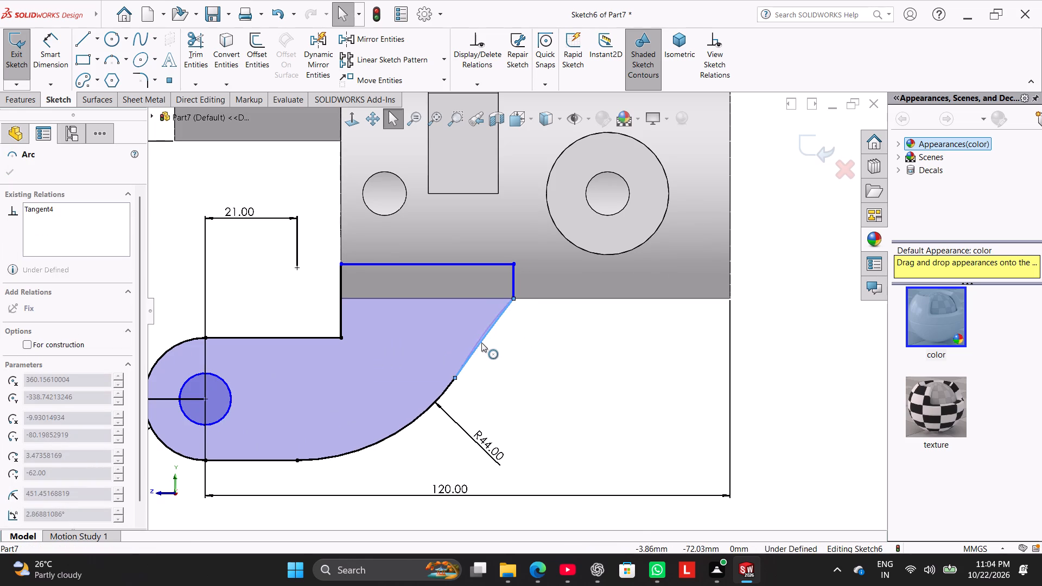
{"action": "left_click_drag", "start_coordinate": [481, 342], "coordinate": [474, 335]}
Dimension the horizontal distance from the concave arc's centre to the lower boss's far end edge as 28 mm.
{"action": "left_click", "coordinate": [49, 55]}
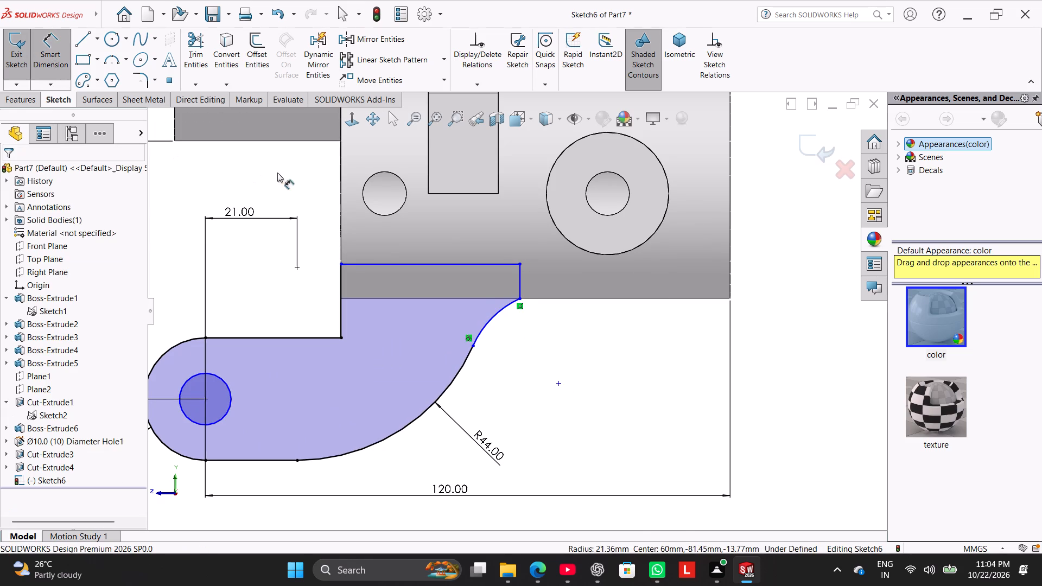
{"action": "left_click", "coordinate": [559, 385]}
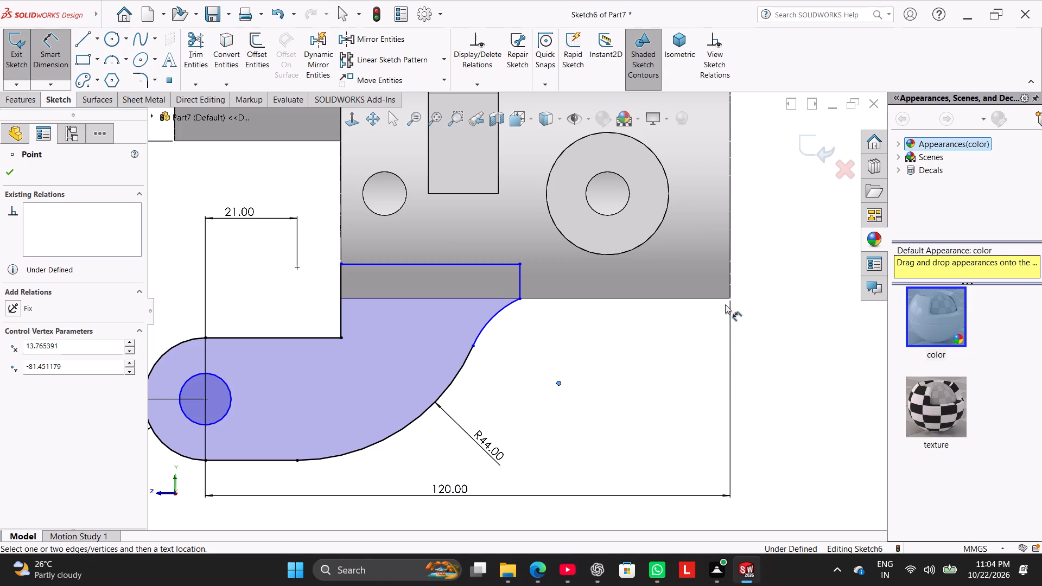
{"action": "left_click", "coordinate": [730, 293]}
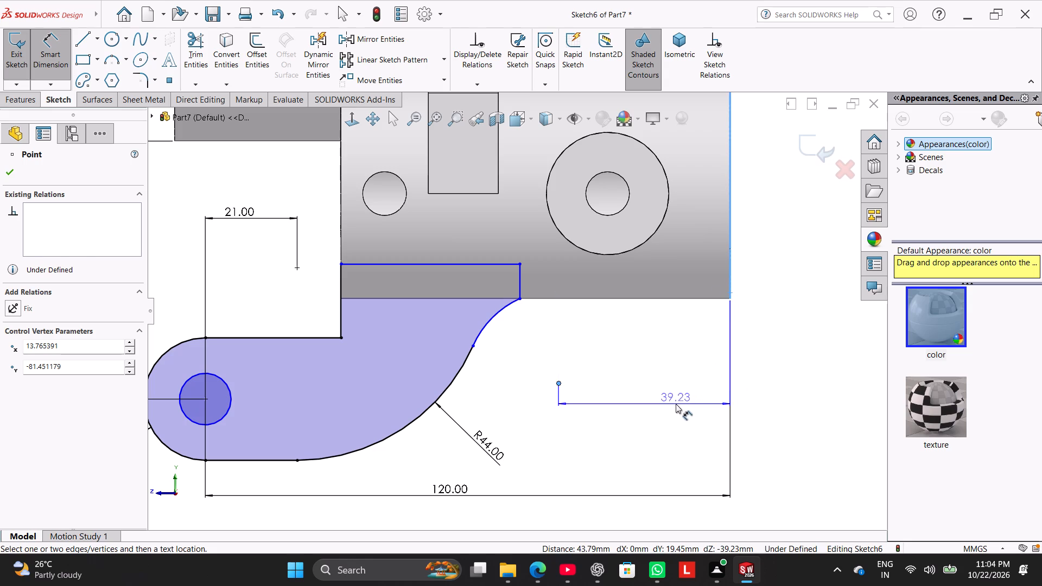
{"action": "left_click", "coordinate": [675, 404]}
{"action": "type", "text": "28"}
{"action": "key", "text": "Return"}
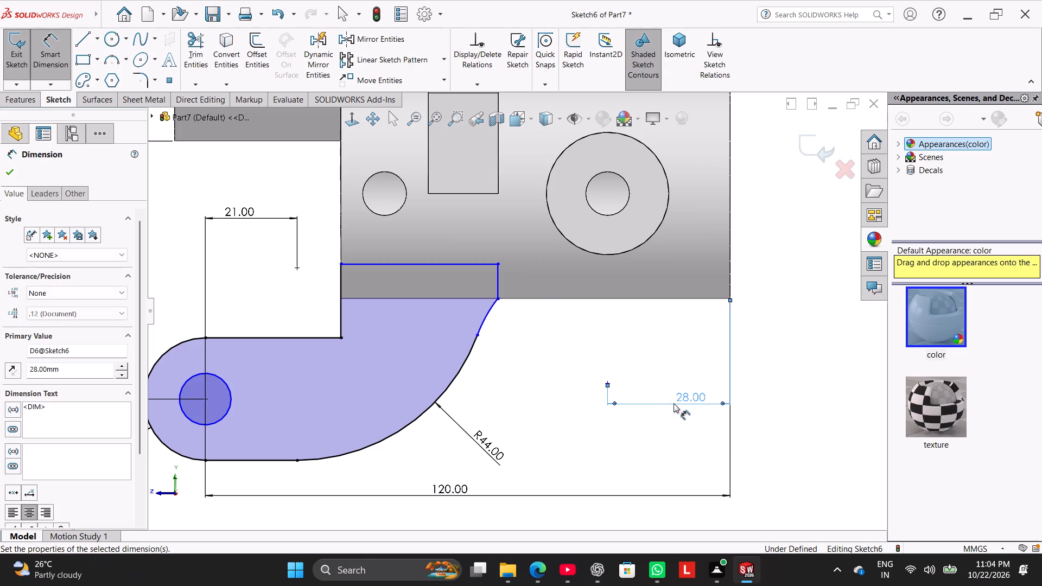
Dimension the concave arc with a radius of 38 mm and reposition the dimension along the arc, clear of the R44 label.
{"action": "left_click", "coordinate": [488, 319]}
{"action": "left_click", "coordinate": [522, 342]}
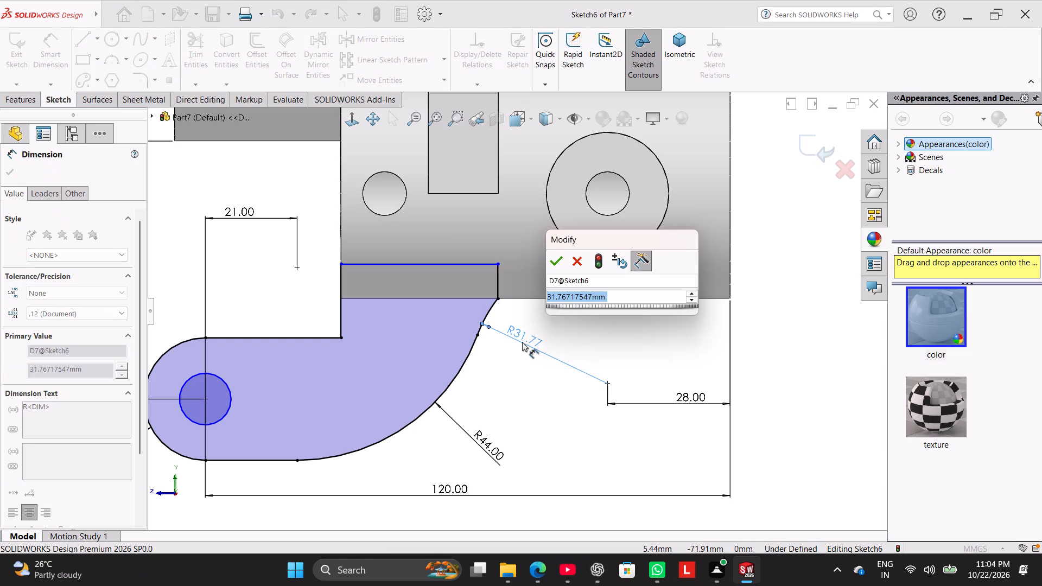
{"action": "type", "text": "38"}
{"action": "key", "text": "Return"}
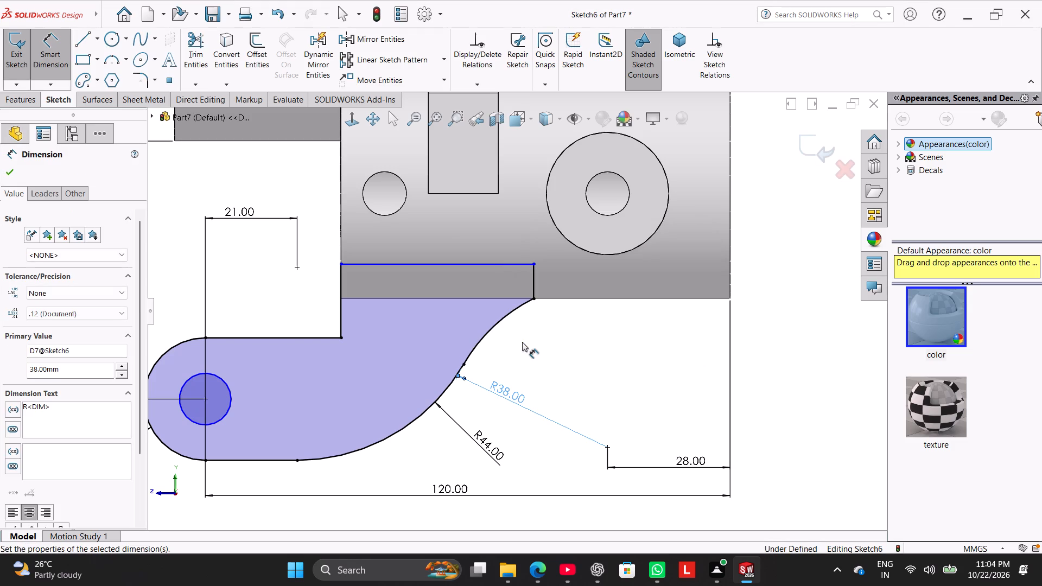
{"action": "right_click", "coordinate": [630, 358]}
{"action": "left_click", "coordinate": [676, 393]}
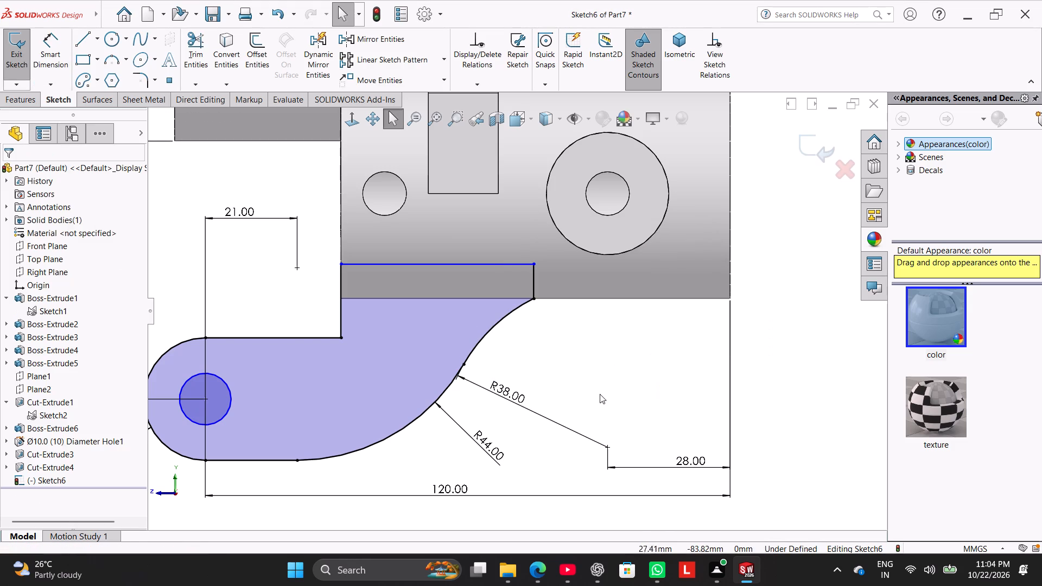
{"action": "left_click_drag", "start_coordinate": [513, 392], "coordinate": [538, 368]}
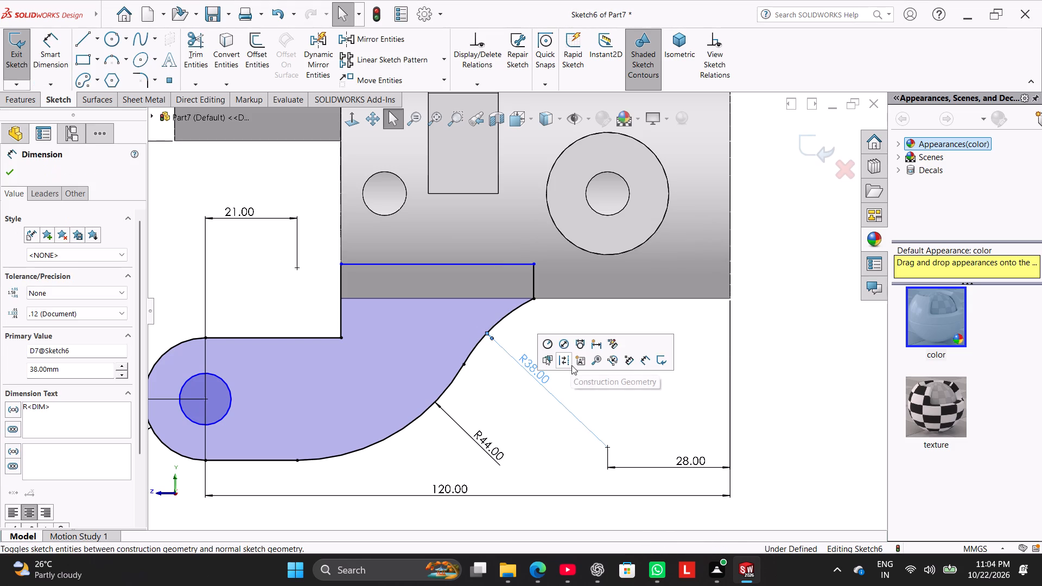
{"action": "left_click", "coordinate": [615, 406]}
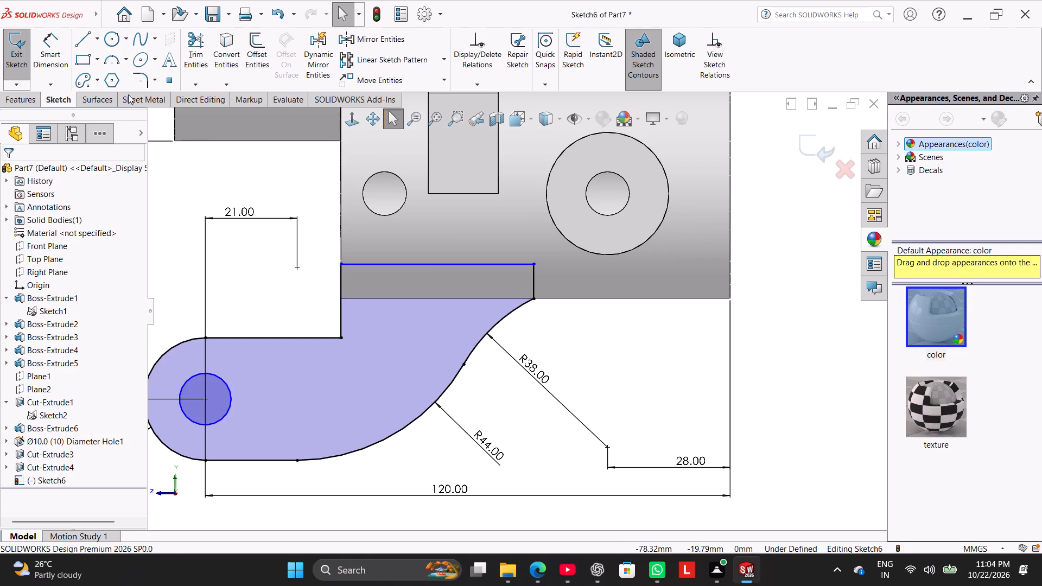
Dimension the short vertical line at the profile's upper end, inside the lower boss, as 5 mm.
{"action": "left_click", "coordinate": [51, 55]}
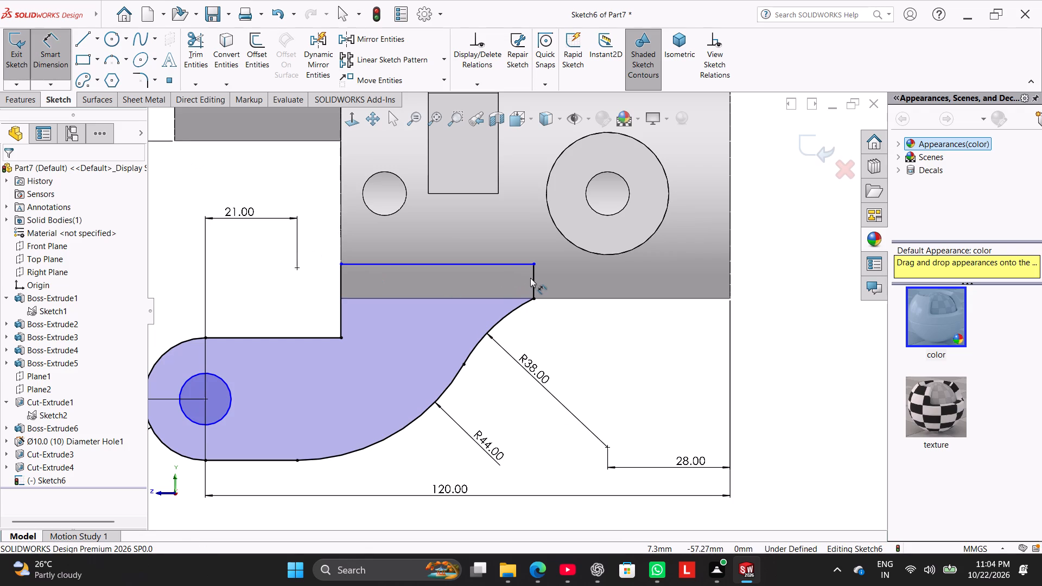
{"action": "left_click", "coordinate": [531, 278]}
{"action": "left_click", "coordinate": [556, 281]}
{"action": "key", "text": "5"}
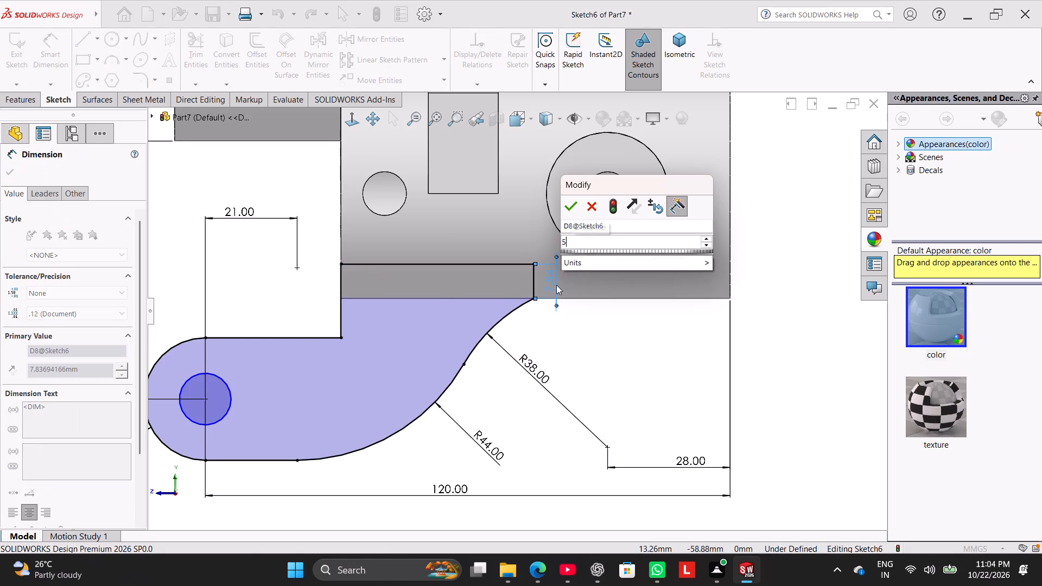
{"action": "key", "text": "Return"}
{"action": "scroll", "coordinate": [614, 295], "scroll_direction": "up", "scroll_amount": 4}
{"action": "right_click", "coordinate": [748, 258]}
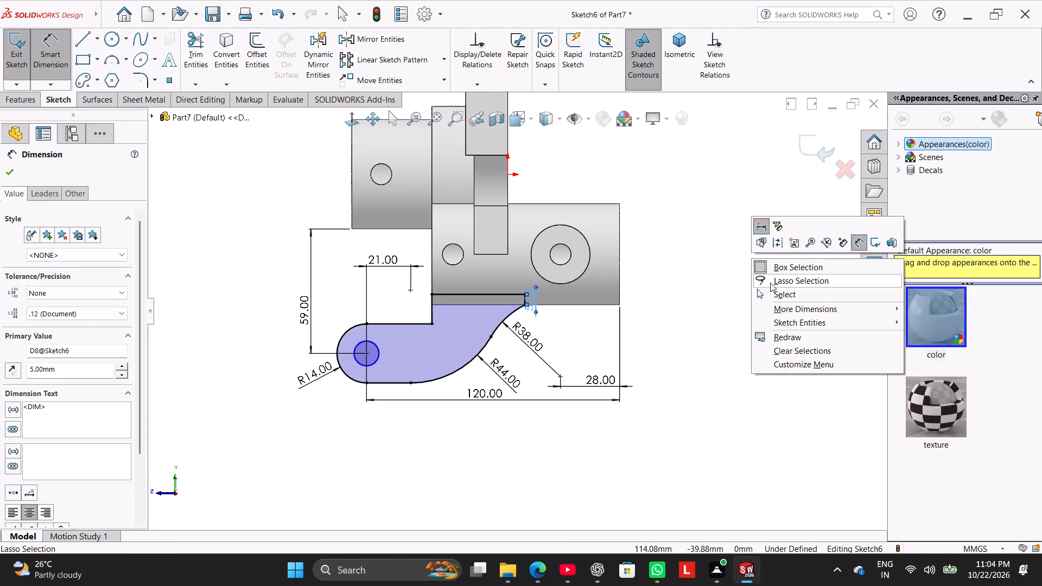
{"action": "left_click", "coordinate": [777, 294]}
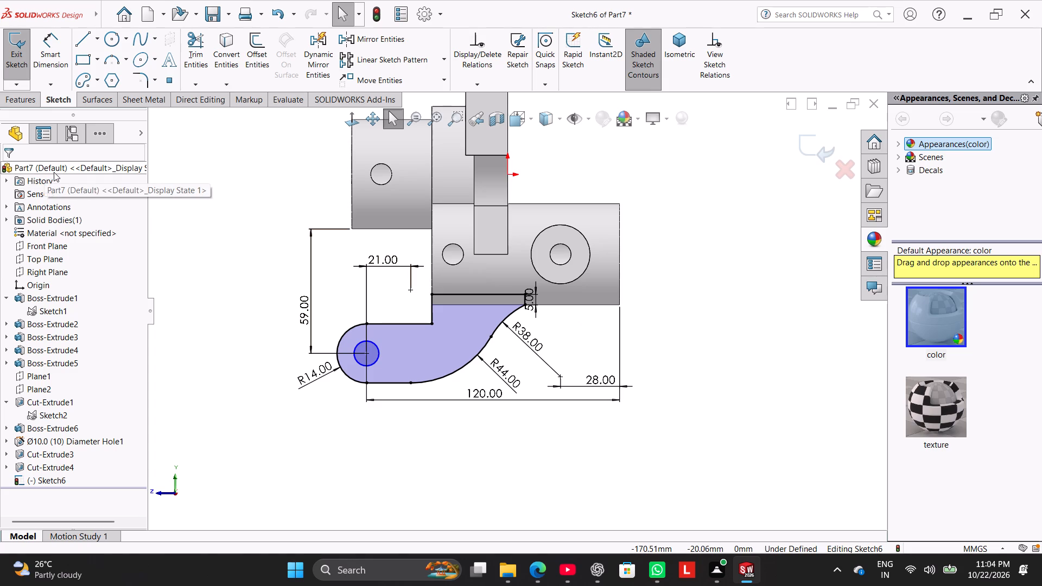
Dimension the circle in the rounded end with a diameter of 10 mm.
{"action": "left_click", "coordinate": [50, 46]}
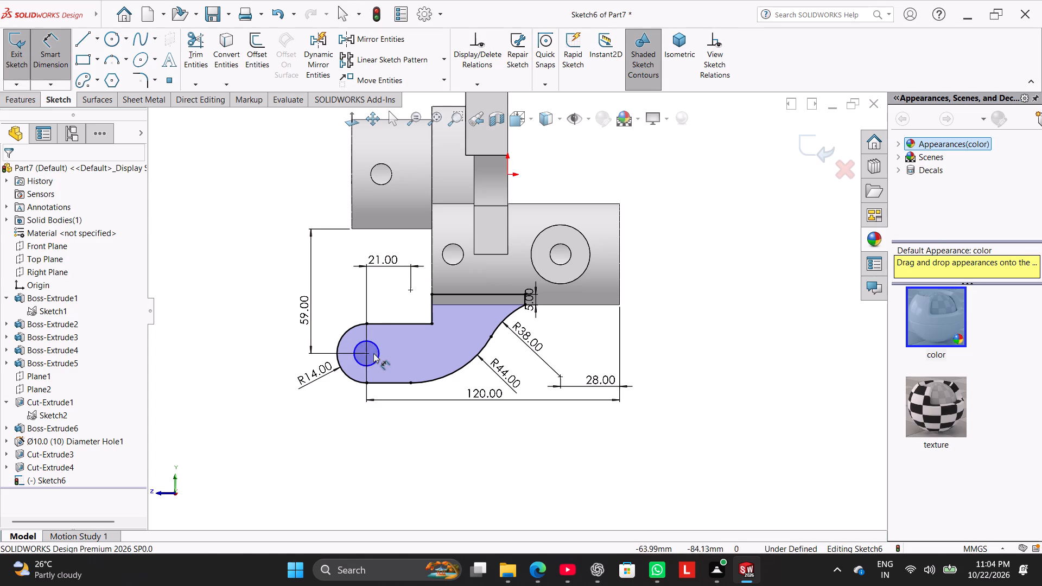
{"action": "left_click", "coordinate": [376, 357]}
{"action": "left_click", "coordinate": [390, 425]}
{"action": "type", "text": "10"}
{"action": "key", "text": "Return"}
{"action": "right_click", "coordinate": [850, 245]}
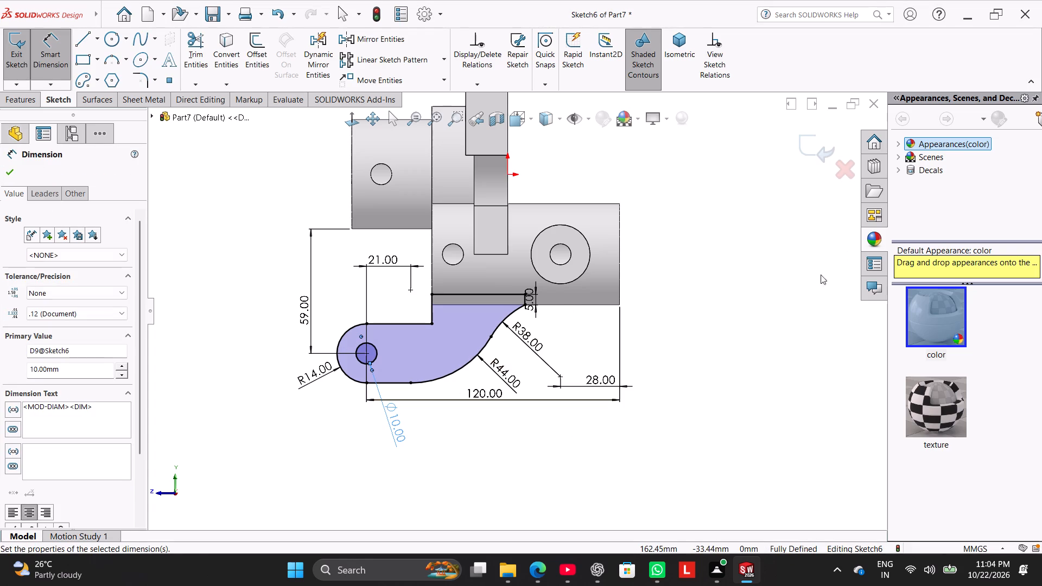
{"action": "left_click", "coordinate": [730, 284]}
{"action": "right_click", "coordinate": [730, 284]}
{"action": "left_click", "coordinate": [763, 325]}
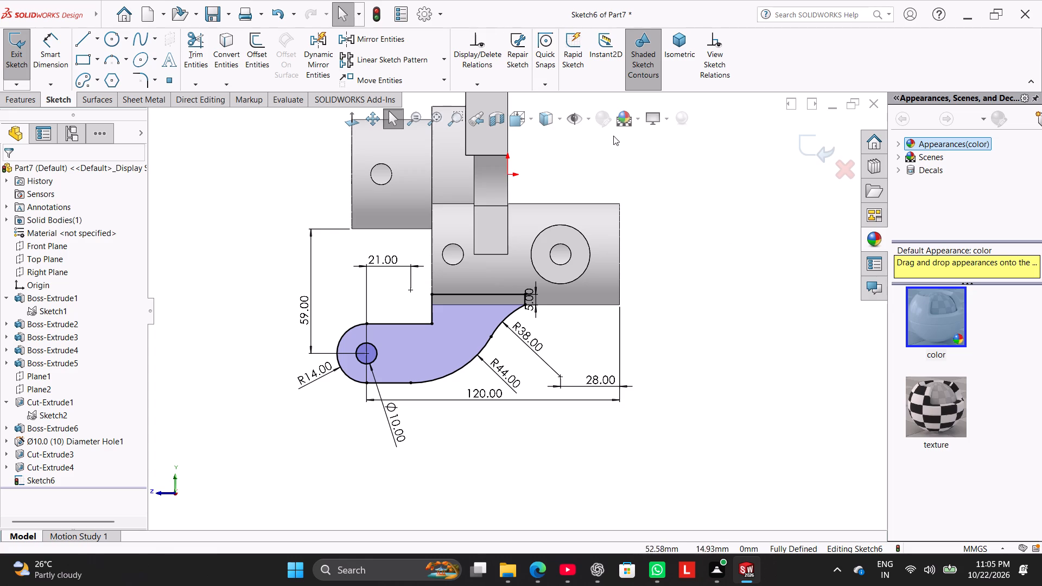
Add a 2 mm sketch fillet at the inner corner between the lug's upper horizontal line and the adjoining vertical line.
{"action": "left_click", "coordinate": [143, 76]}
{"action": "scroll", "coordinate": [468, 343], "scroll_direction": "down", "scroll_amount": 4}
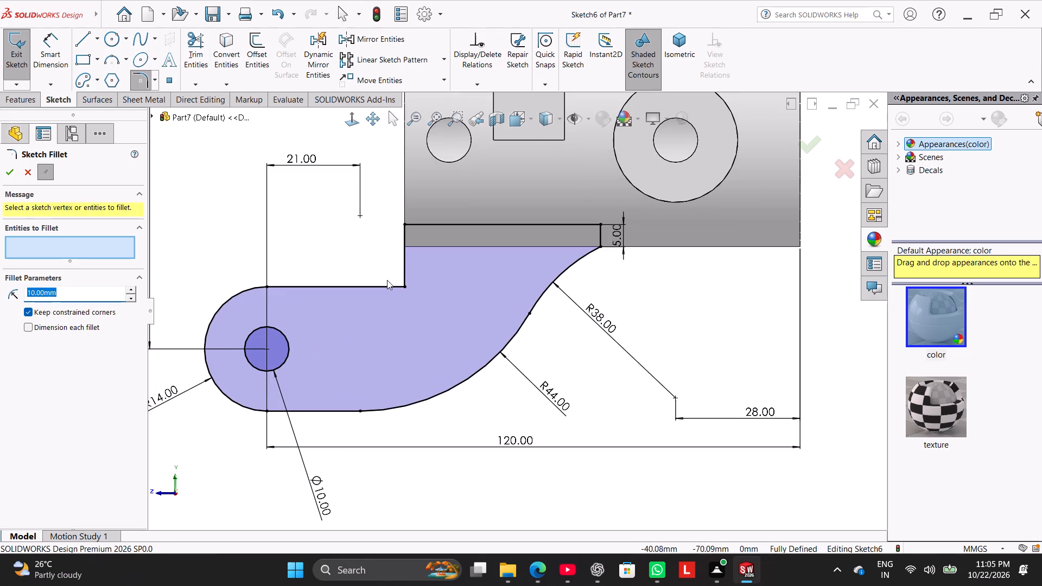
{"action": "left_click", "coordinate": [389, 287]}
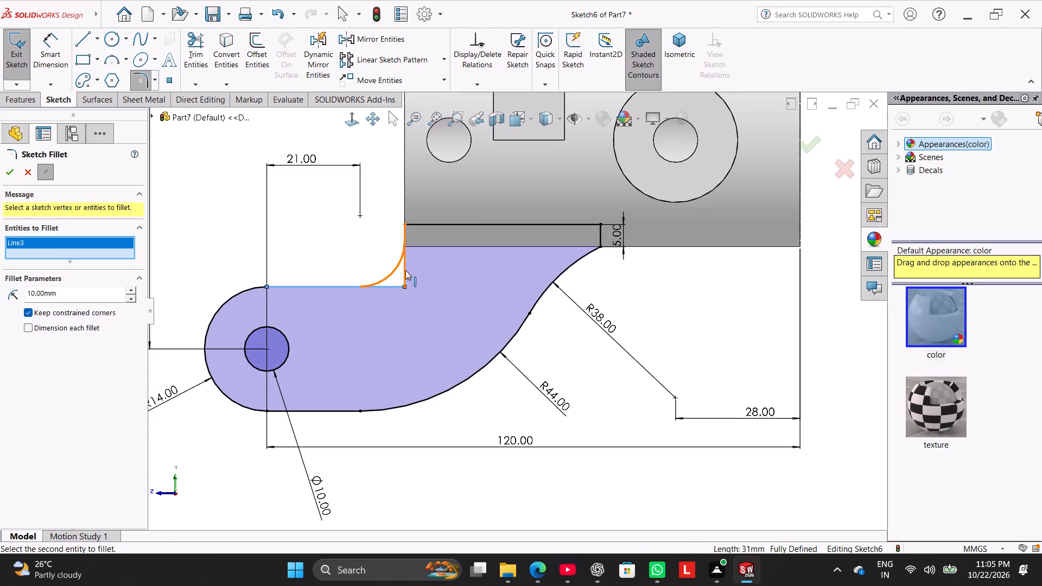
{"action": "left_click", "coordinate": [405, 270]}
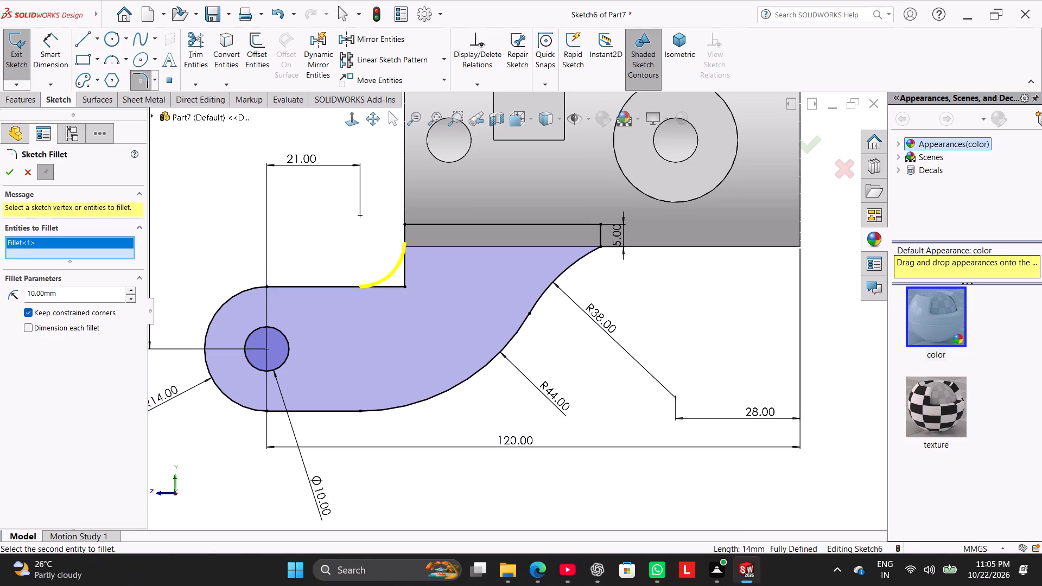
{"action": "double_click", "coordinate": [56, 294]}
{"action": "double_click", "coordinate": [58, 298]}
{"action": "key", "text": "2"}
{"action": "key", "text": "Return"}
{"action": "left_click", "coordinate": [3, 174]}
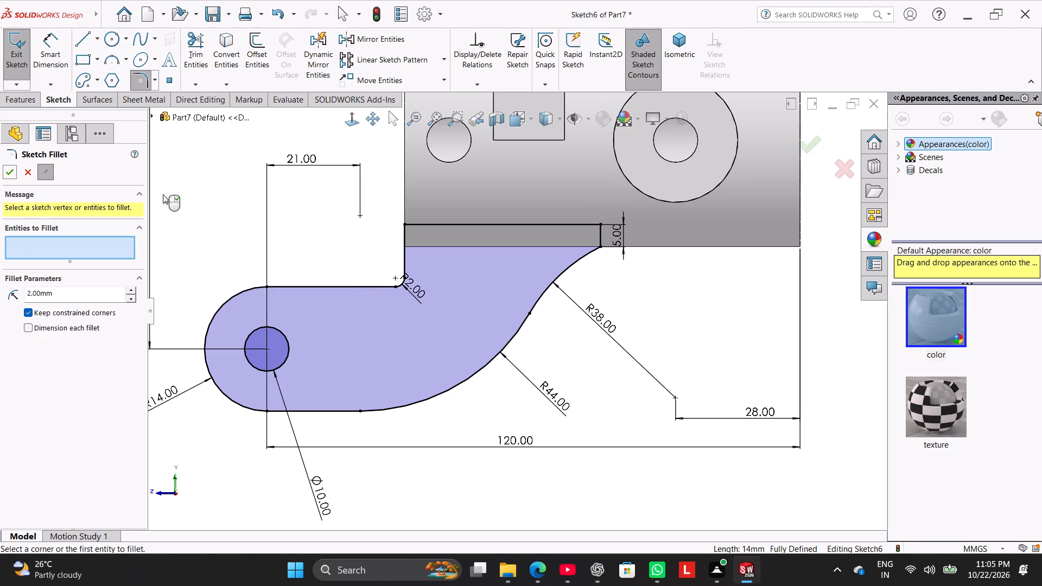
{"action": "left_click", "coordinate": [180, 198]}
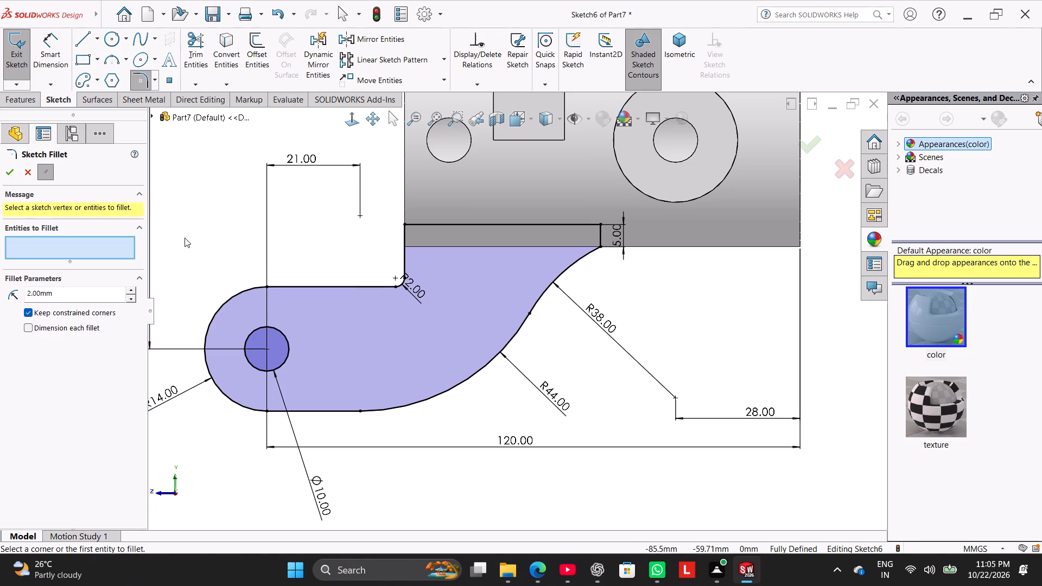
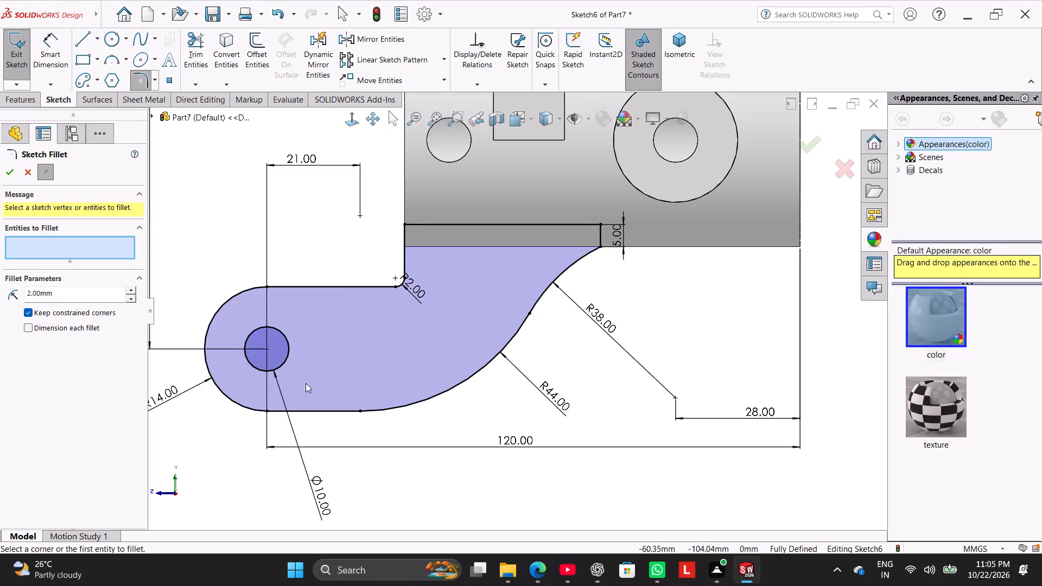
Draw a 28 mm vertical line across the lug from its upper horizontal line to the start of the R44 arc.
{"action": "left_click", "coordinate": [79, 38]}
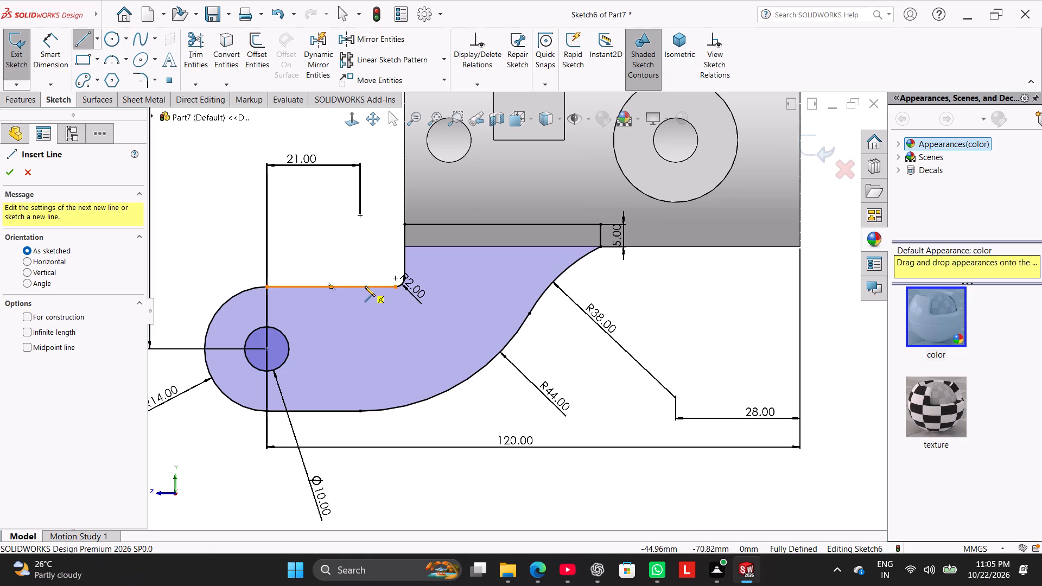
{"action": "left_click", "coordinate": [359, 286]}
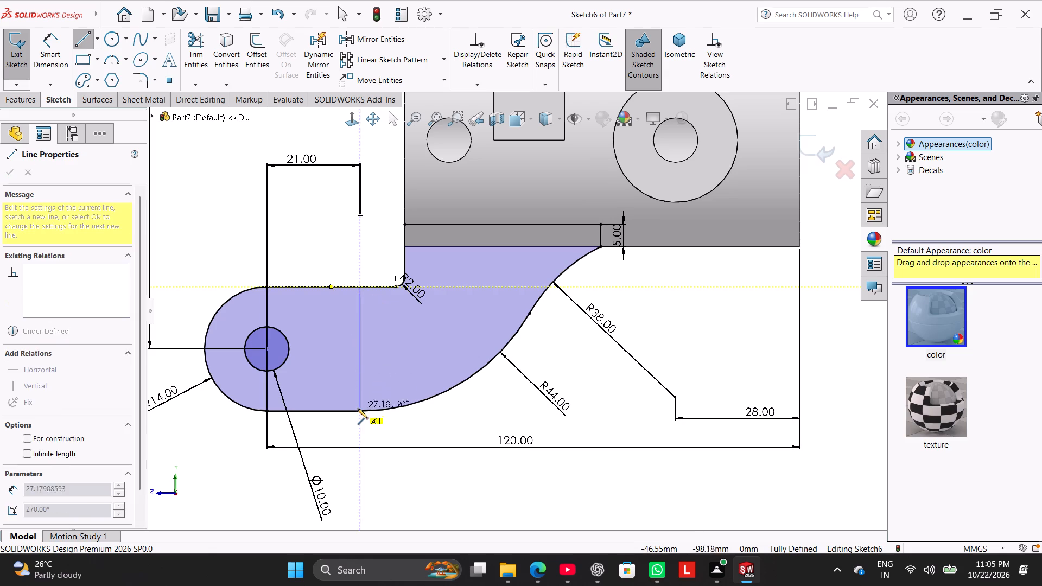
{"action": "left_click", "coordinate": [358, 411]}
{"action": "right_click", "coordinate": [419, 421]}
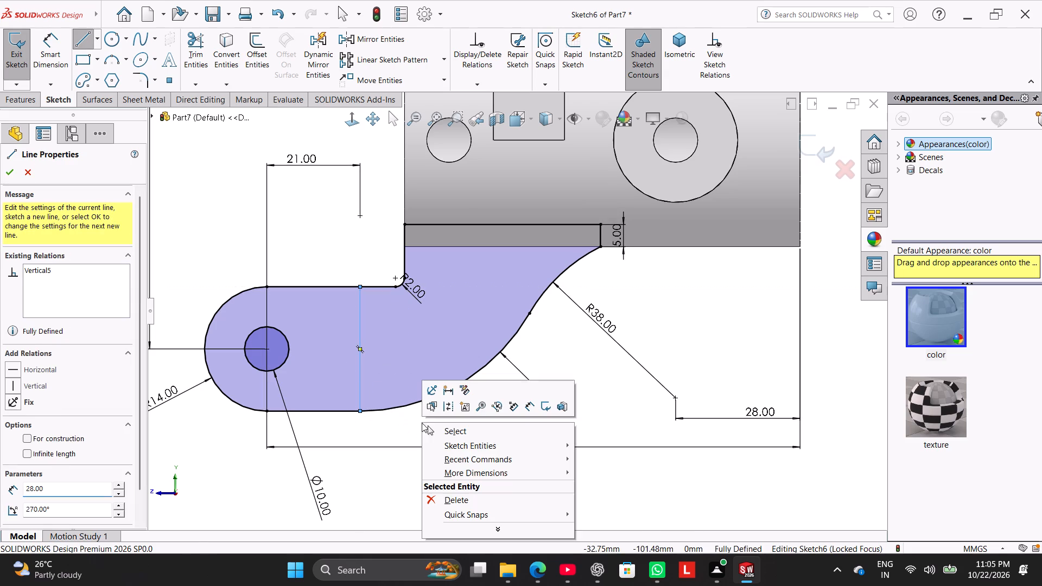
{"action": "left_click", "coordinate": [430, 428]}
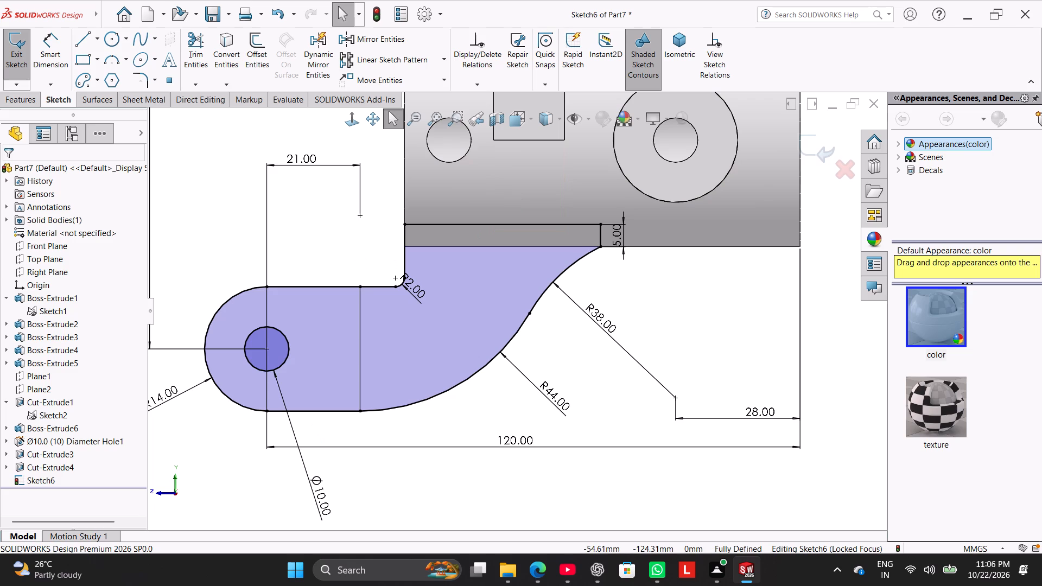
Extrude the curved region of the lug sketch, between the dividing line and the lower boss, 24 mm with Mid Plane.
{"action": "left_click", "coordinate": [32, 101]}
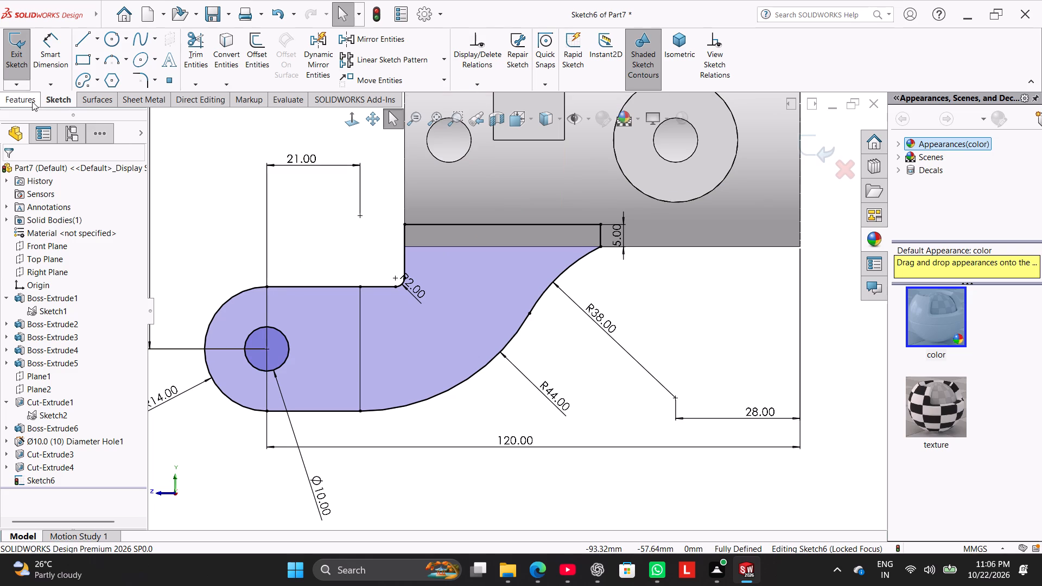
{"action": "left_click", "coordinate": [24, 55]}
{"action": "left_click", "coordinate": [405, 342]}
{"action": "middle_click_drag", "start_coordinate": [343, 240], "coordinate": [376, 277]}
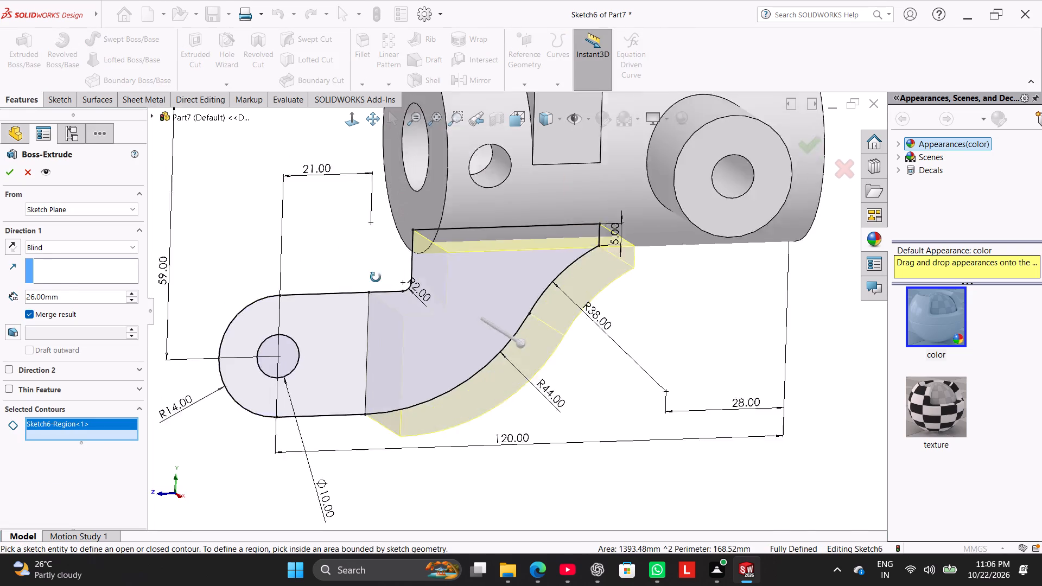
{"action": "middle_click_drag", "start_coordinate": [376, 277], "coordinate": [392, 310]}
{"action": "left_click", "coordinate": [100, 249]}
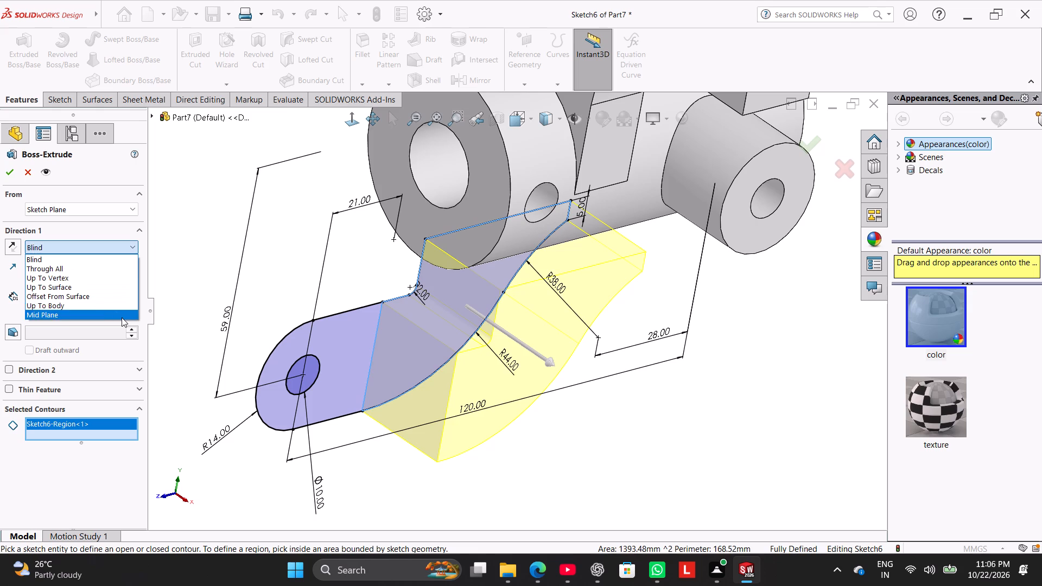
{"action": "left_click", "coordinate": [122, 317]}
{"action": "type", "text": "24"}
{"action": "key", "text": "Return"}
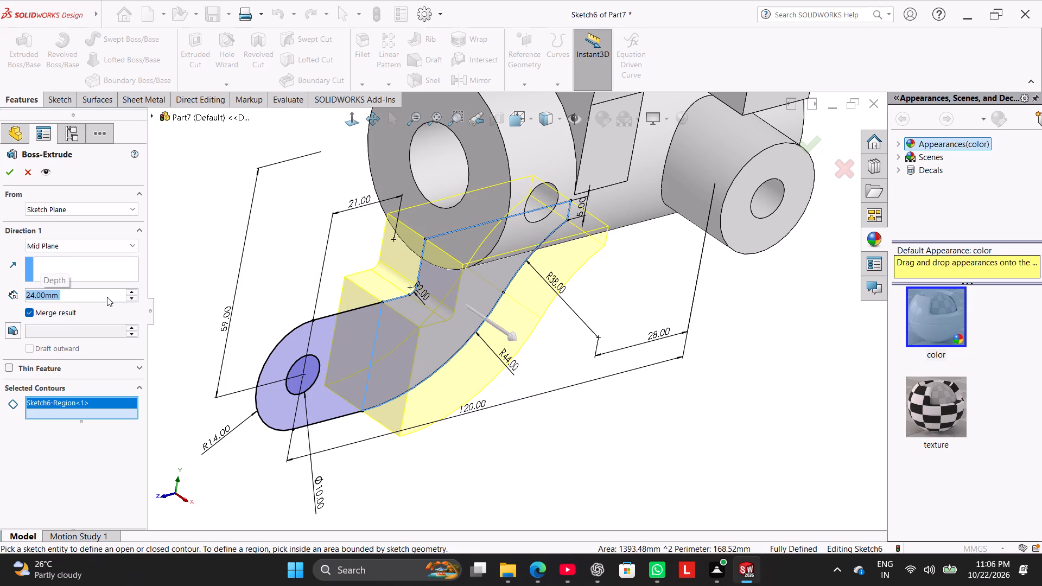
{"action": "left_click", "coordinate": [5, 173]}
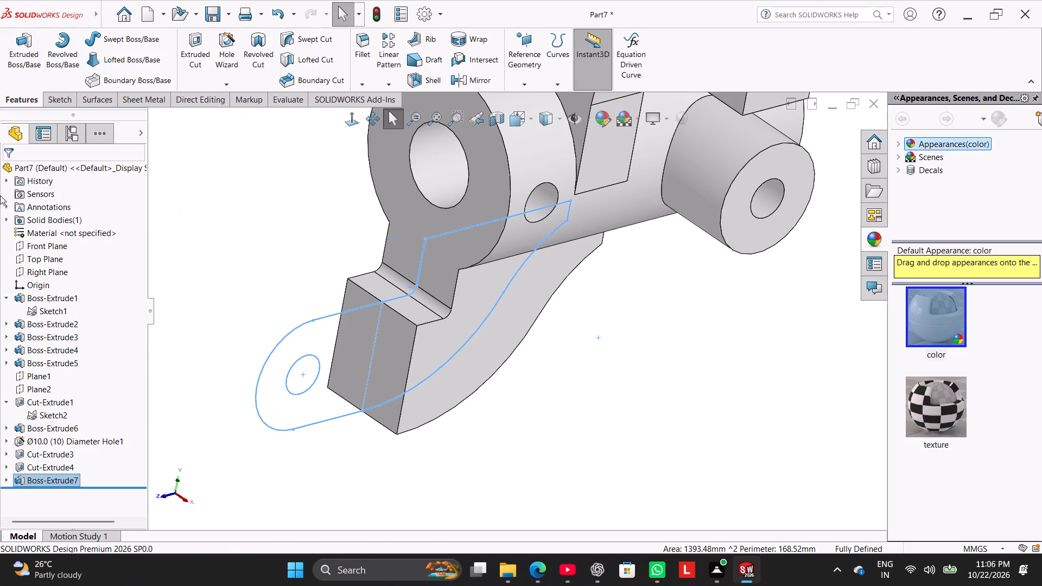
Reuse the lug sketch to extrude its rounded end region, leaving the 10 mm hole open, 14 mm with Mid Plane.
{"action": "left_click", "coordinate": [5, 477]}
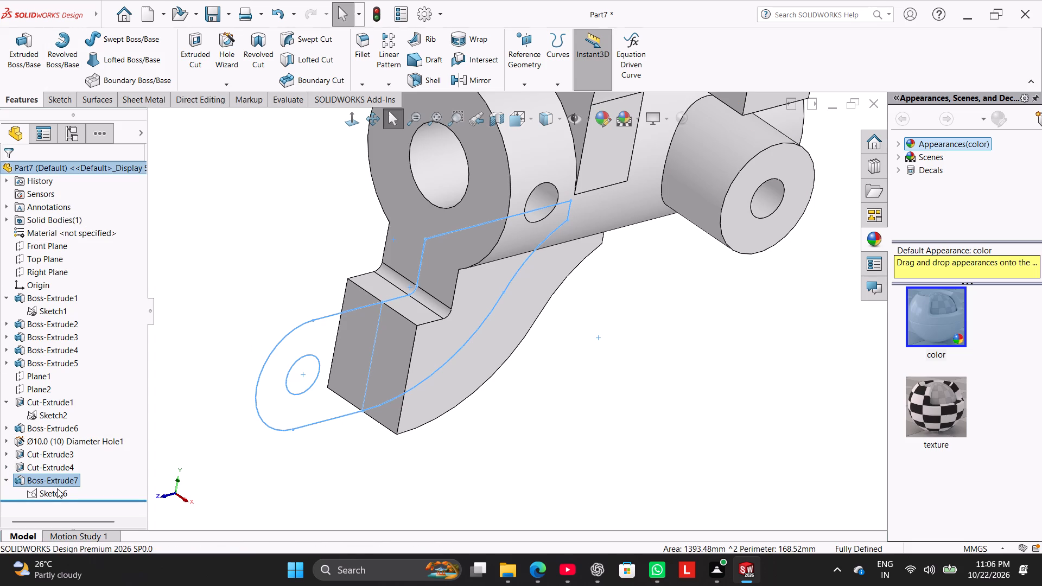
{"action": "left_click", "coordinate": [59, 490]}
{"action": "left_click", "coordinate": [17, 59]}
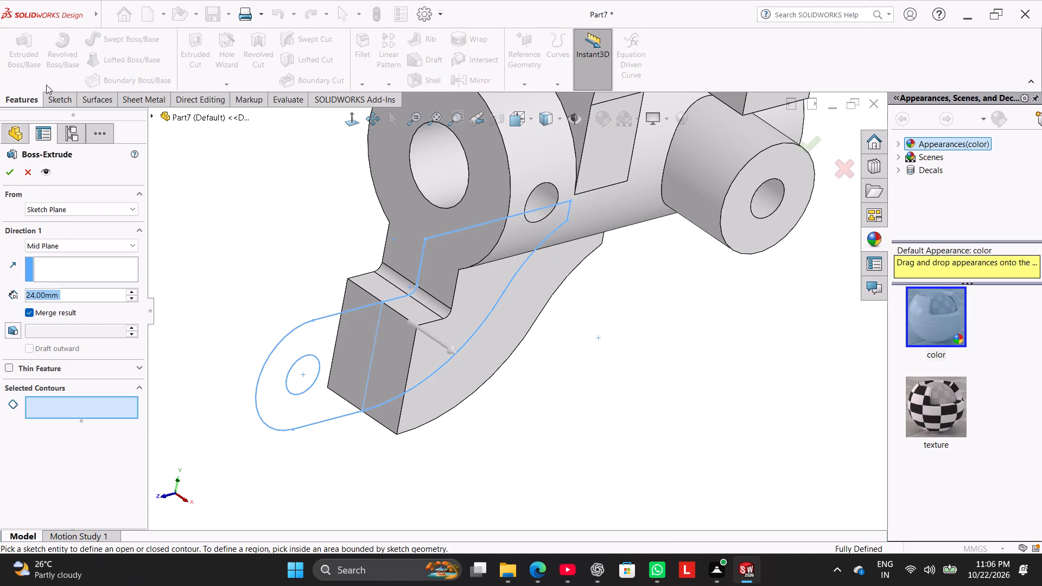
{"action": "left_click", "coordinate": [346, 343]}
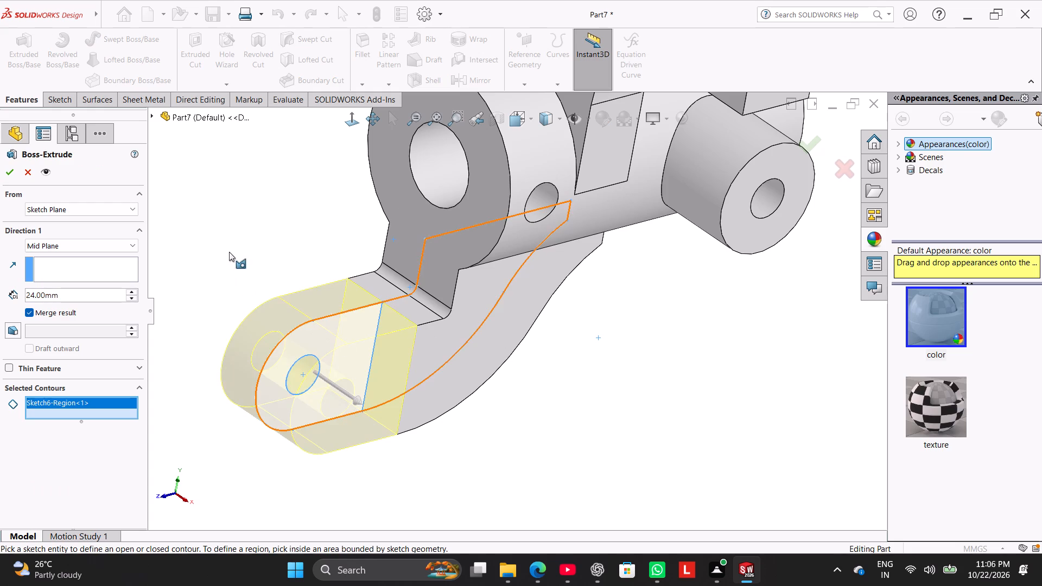
{"action": "middle_click_drag", "start_coordinate": [226, 240], "coordinate": [217, 280]}
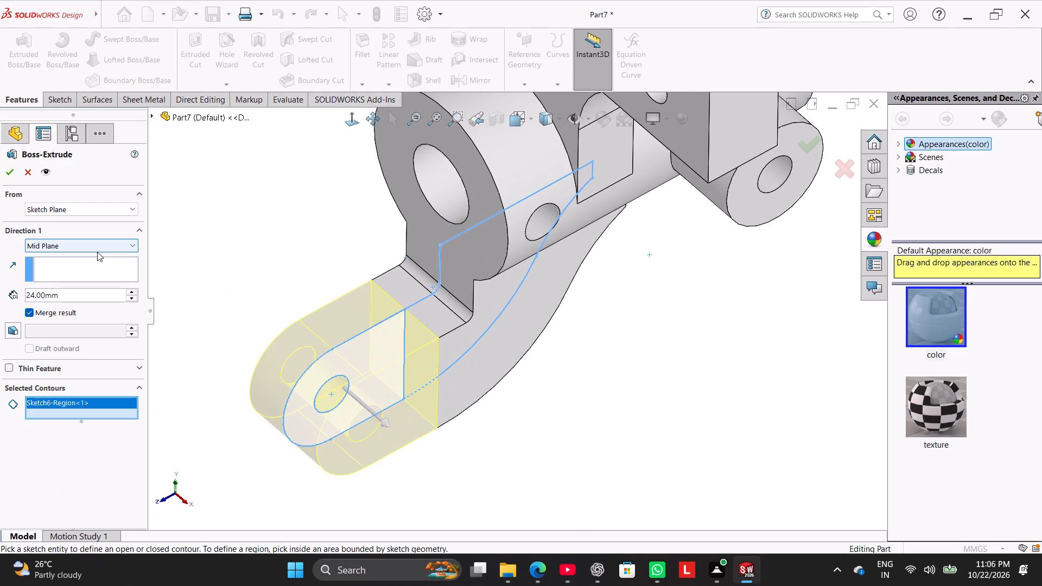
{"action": "double_click", "coordinate": [90, 295]}
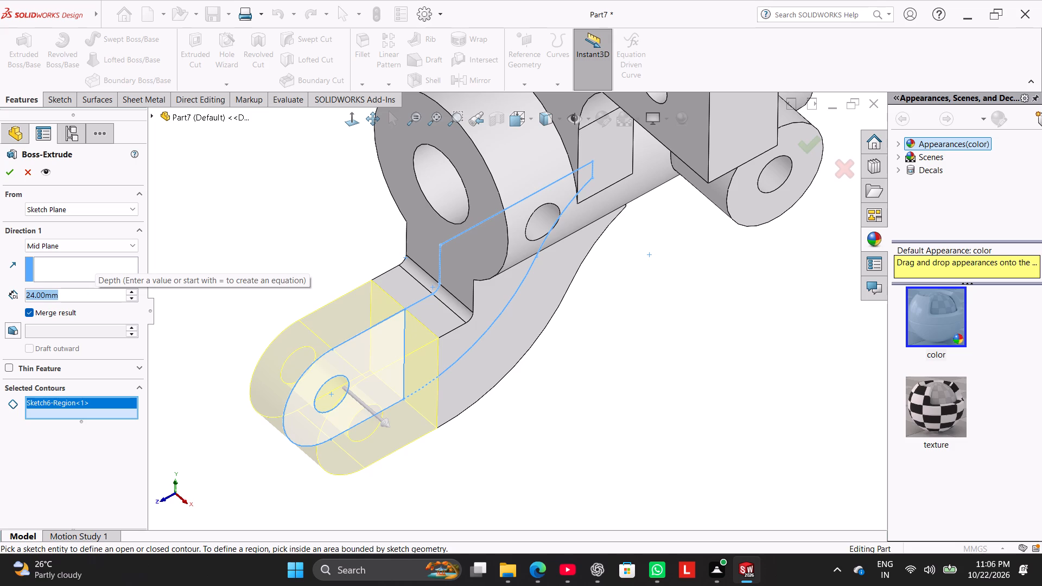
{"action": "type", "text": "14"}
{"action": "key", "text": "Return"}
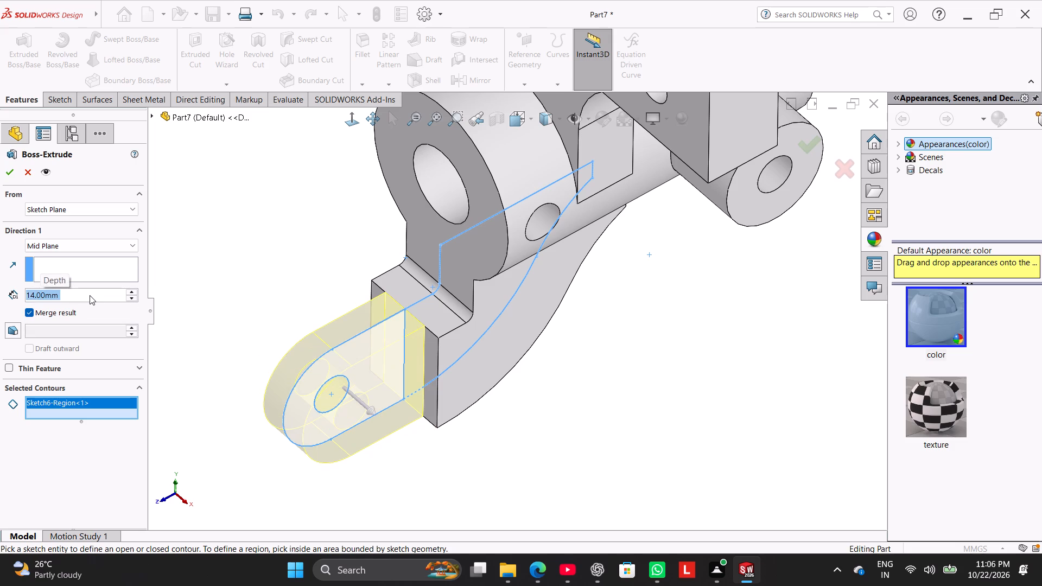
{"action": "left_click", "coordinate": [11, 171]}
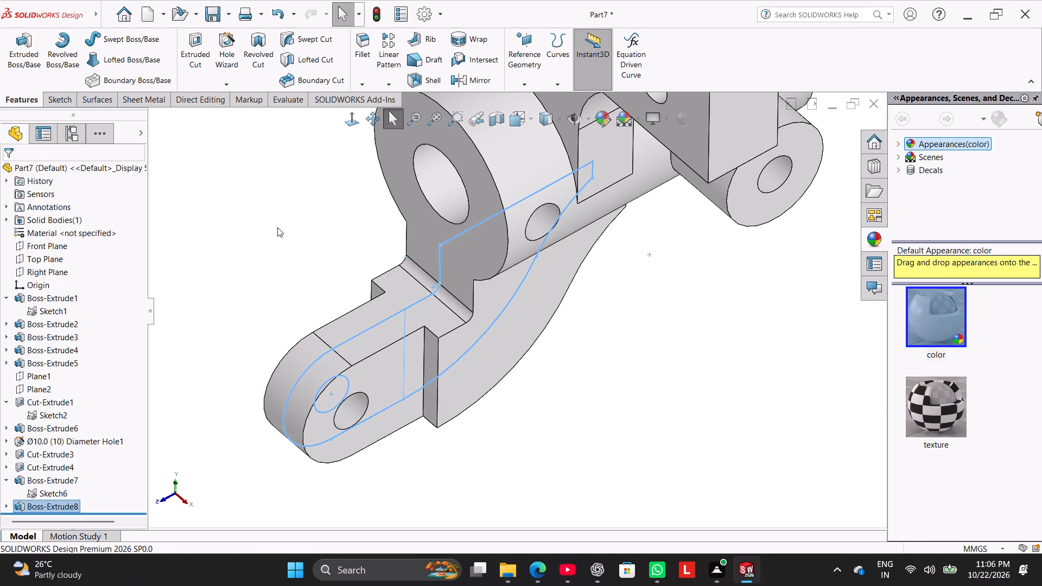
{"action": "left_click", "coordinate": [277, 227]}
{"action": "right_click_drag", "start_coordinate": [295, 316], "coordinate": [361, 256]}
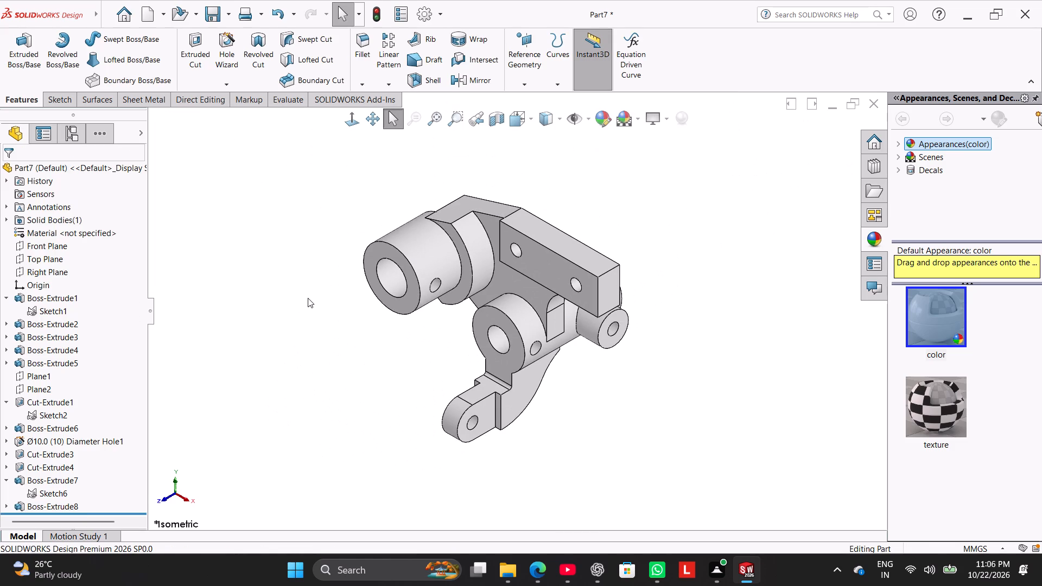
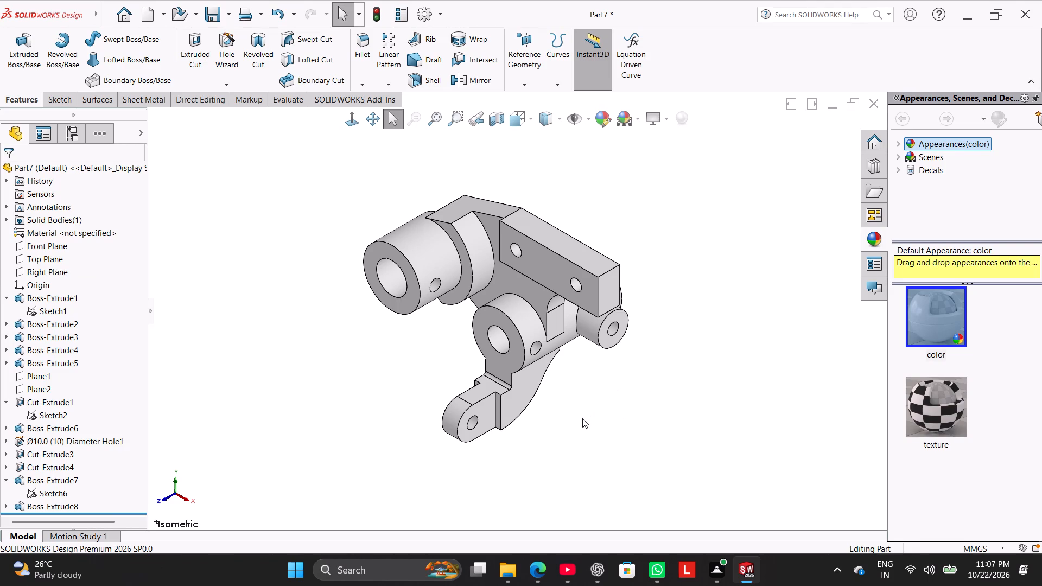
Sketch a 120 mm diameter circle on the lower boss's end face, centred on the origin.
{"action": "middle_click_drag", "start_coordinate": [582, 418], "coordinate": [459, 449]}
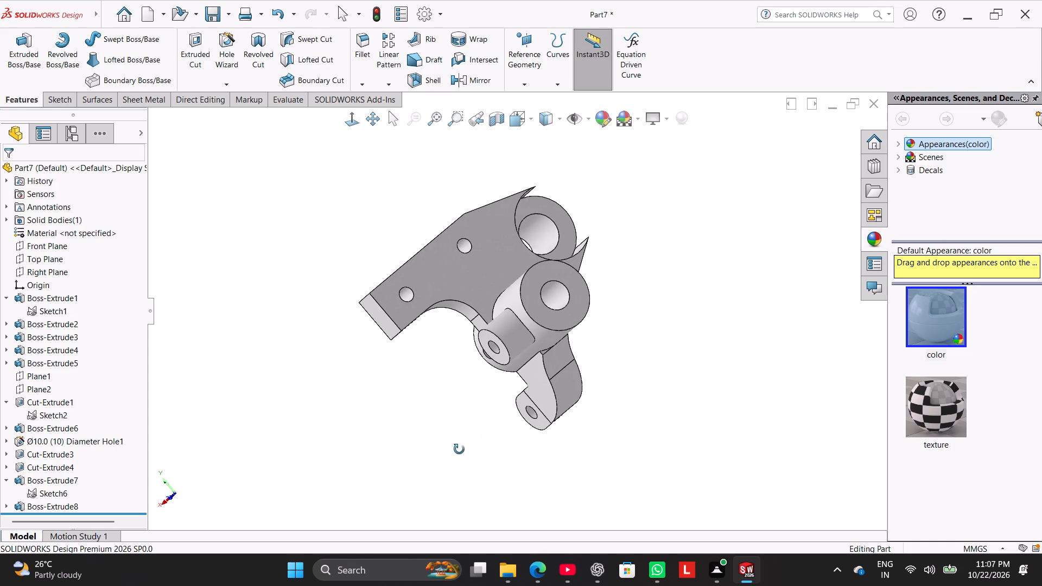
{"action": "middle_click_drag", "start_coordinate": [459, 449], "coordinate": [431, 458]}
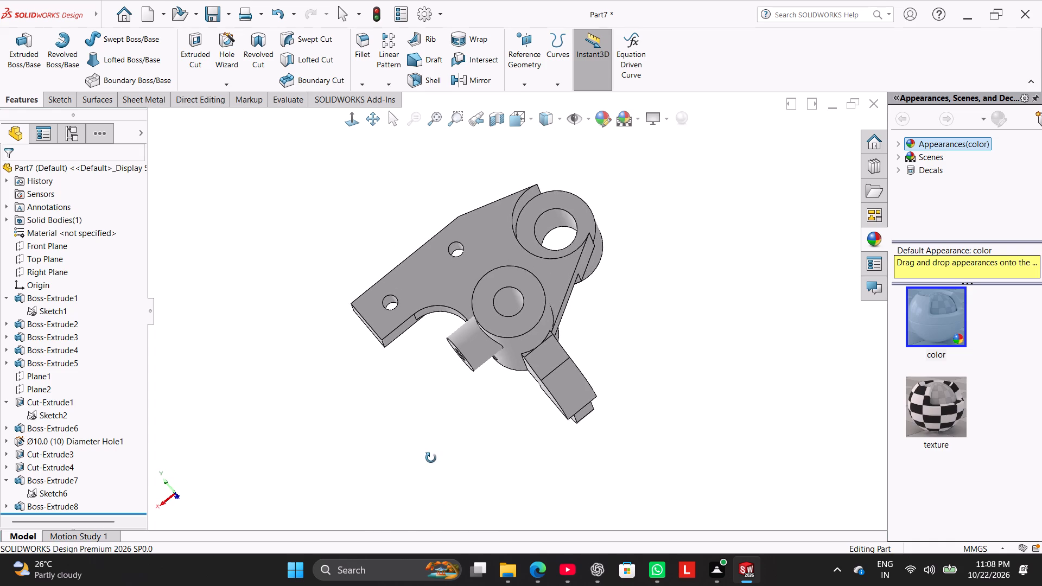
{"action": "middle_click_drag", "start_coordinate": [431, 458], "coordinate": [514, 369]}
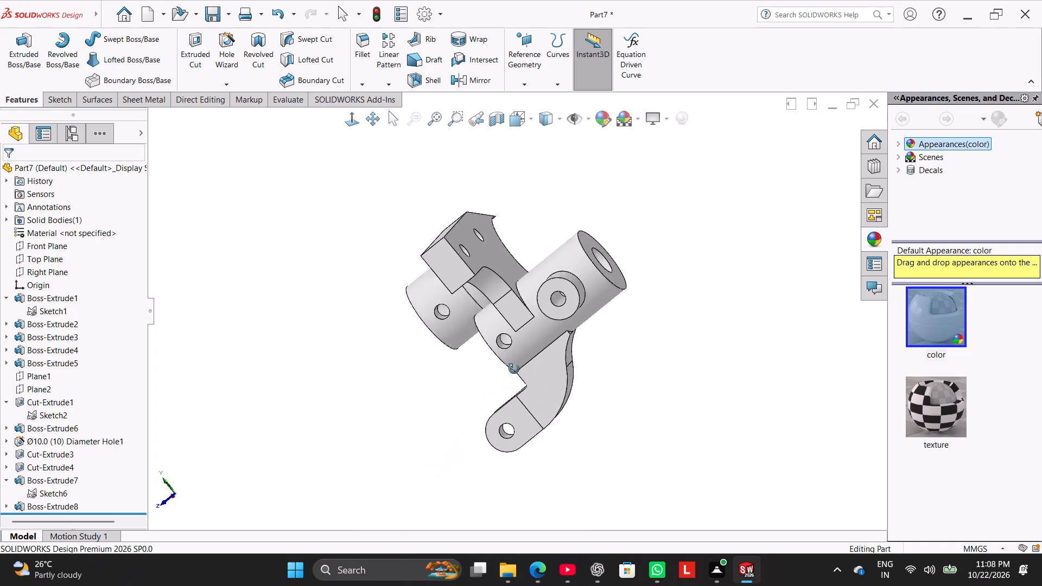
{"action": "middle_click_drag", "start_coordinate": [514, 369], "coordinate": [389, 478]}
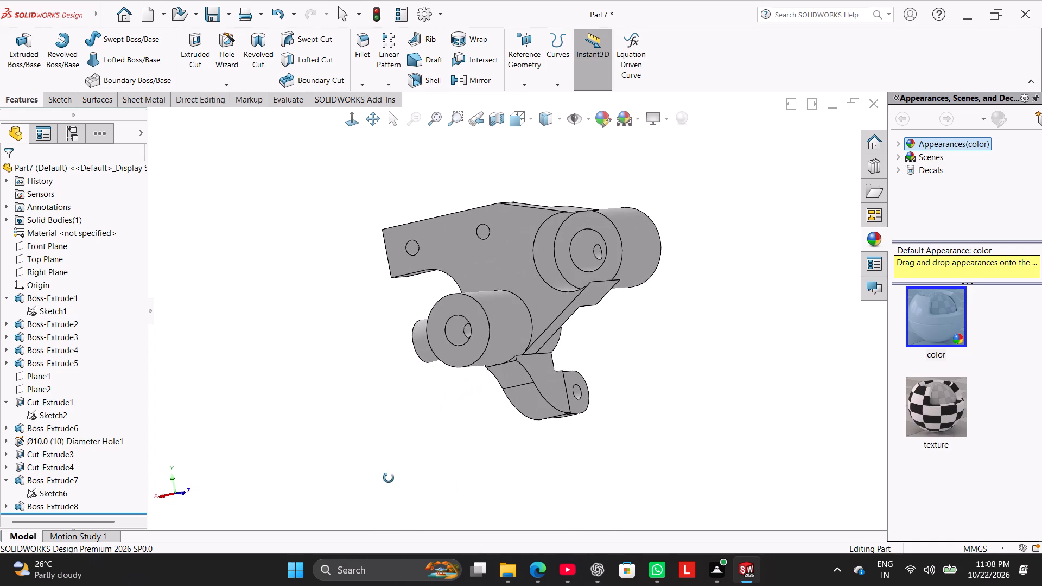
{"action": "middle_click_drag", "start_coordinate": [389, 478], "coordinate": [390, 475]}
{"action": "right_click", "coordinate": [476, 320]}
{"action": "left_click", "coordinate": [500, 305]}
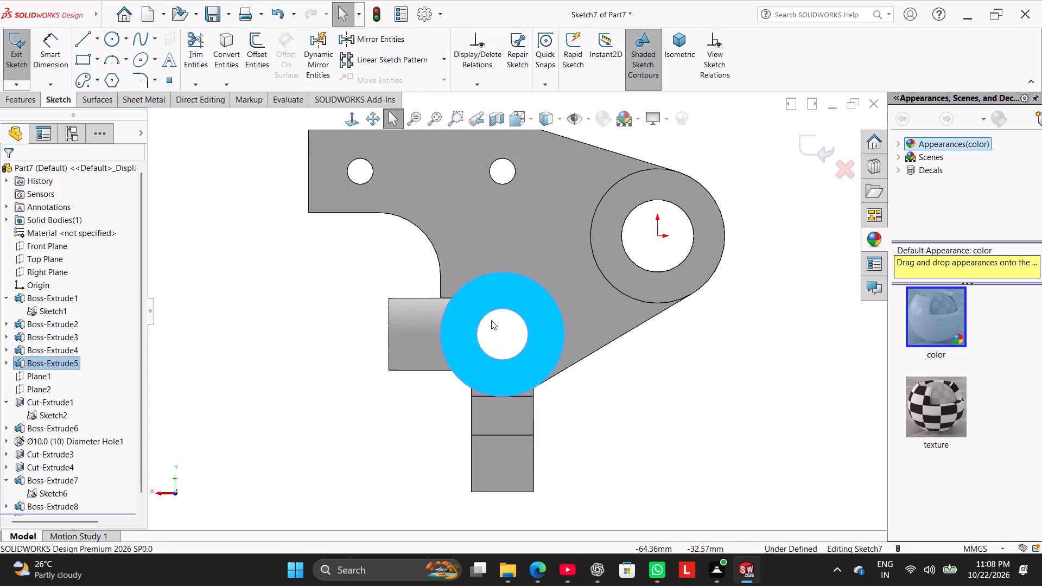
{"action": "left_click", "coordinate": [115, 41]}
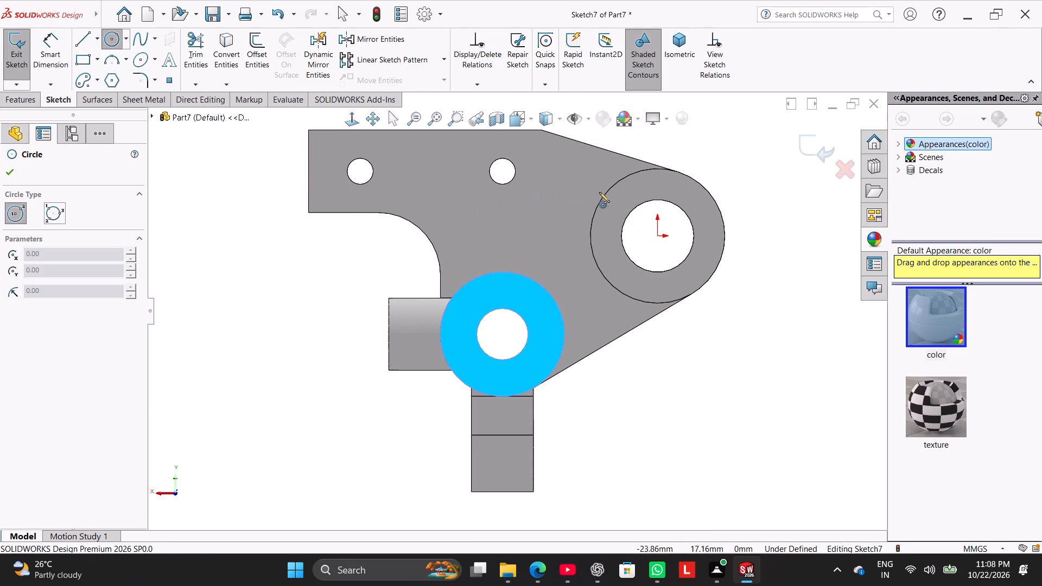
{"action": "left_click", "coordinate": [658, 239]}
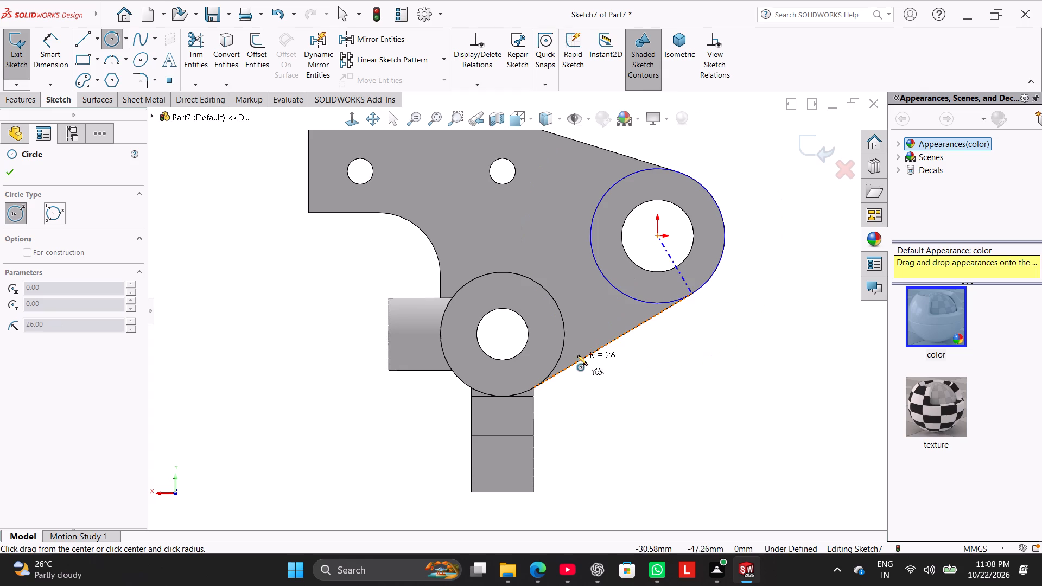
{"action": "left_click", "coordinate": [552, 322]}
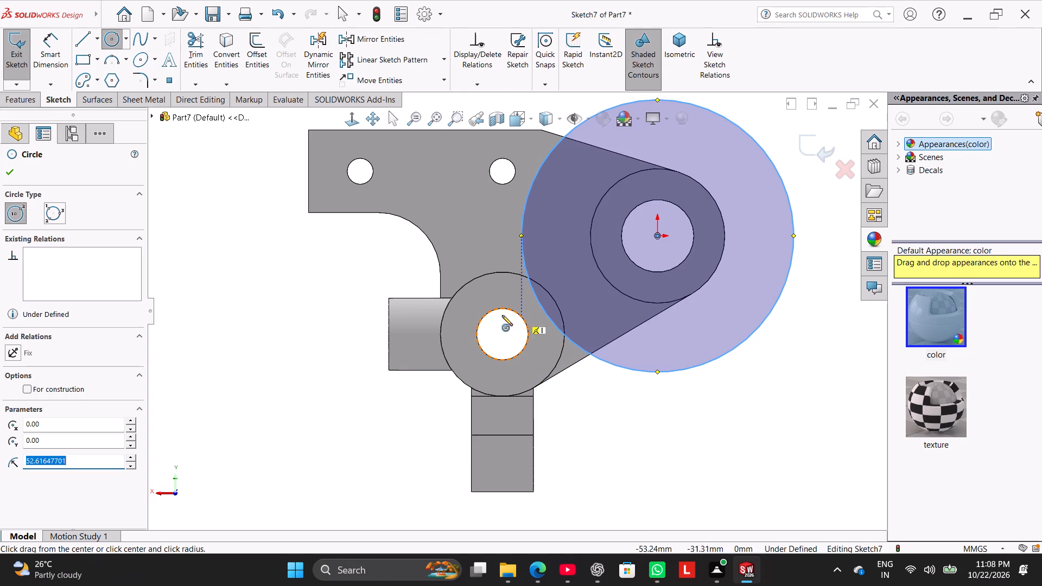
{"action": "left_click", "coordinate": [60, 50]}
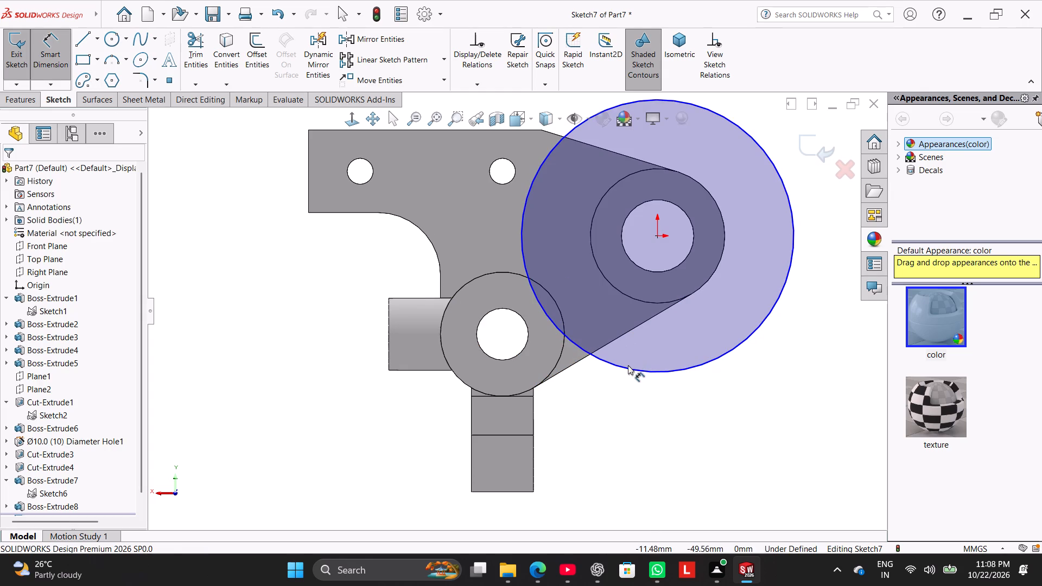
{"action": "left_click", "coordinate": [631, 369]}
{"action": "left_click", "coordinate": [606, 425]}
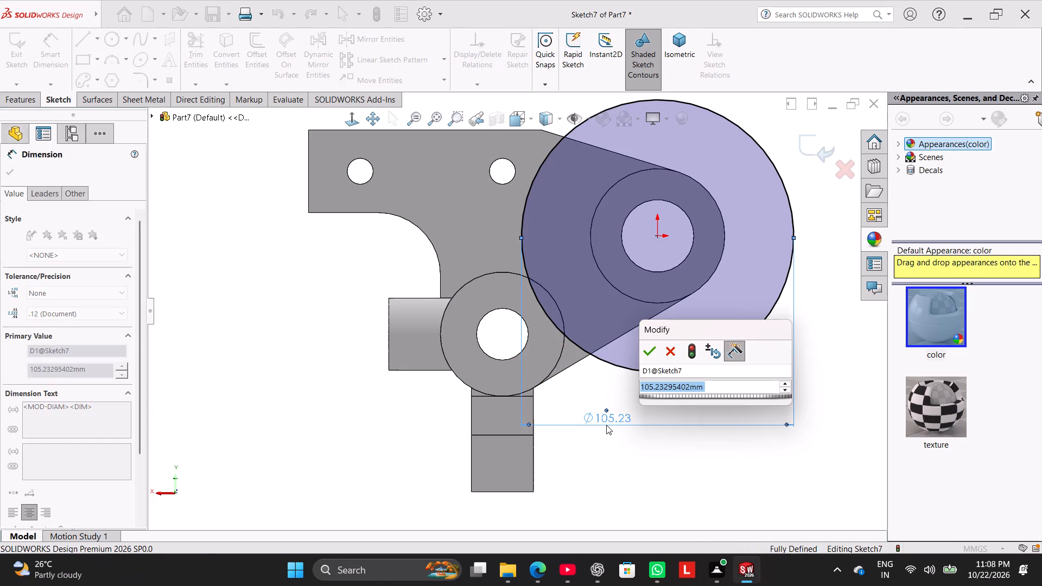
{"action": "type", "text": "120"}
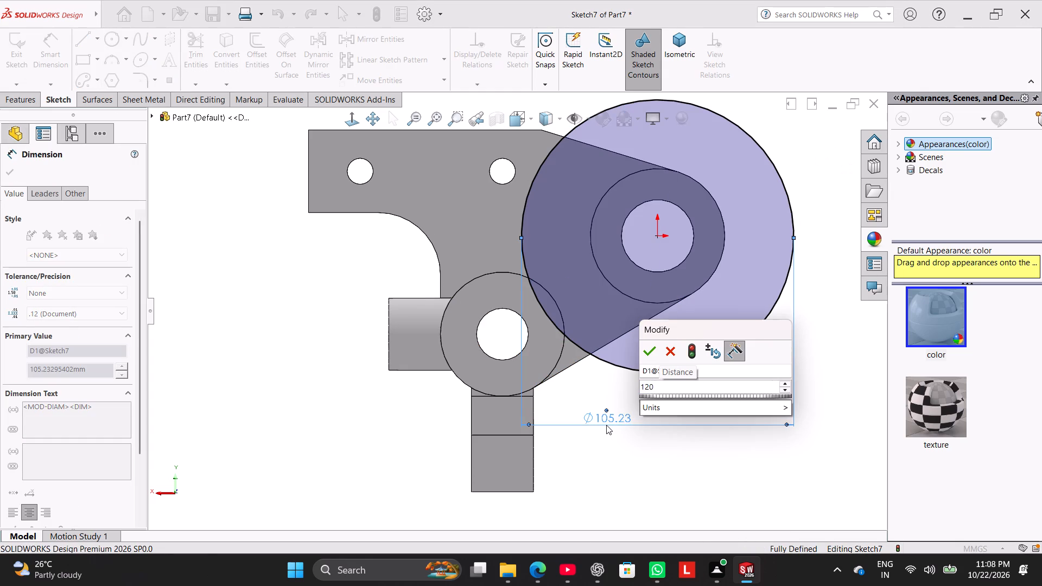
{"action": "key", "text": "Return"}
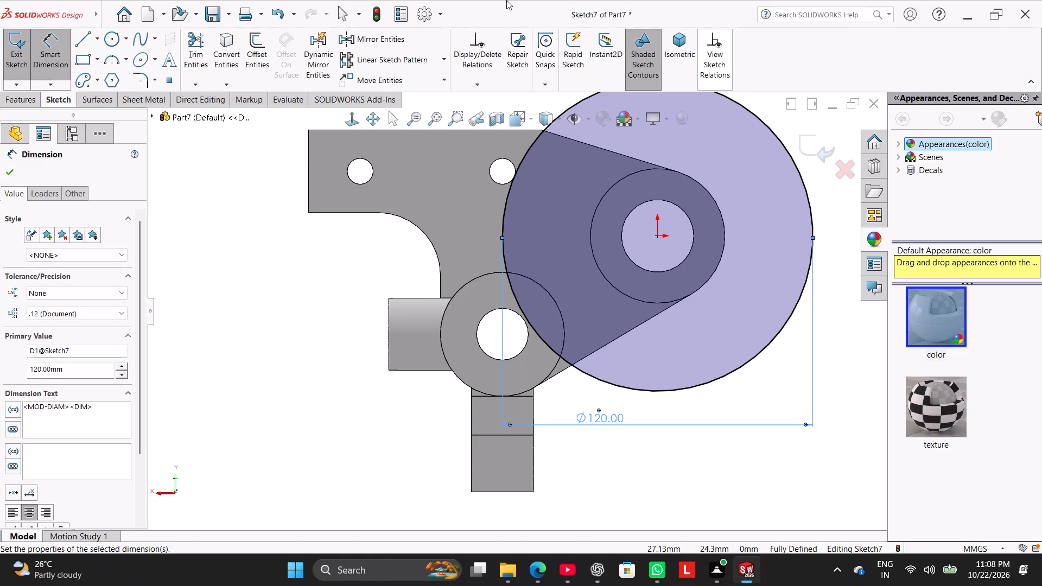
Convert the lower boss's outer edge into the sketch and trim both circles to leave only their overlapping segment.
{"action": "left_click", "coordinate": [234, 45]}
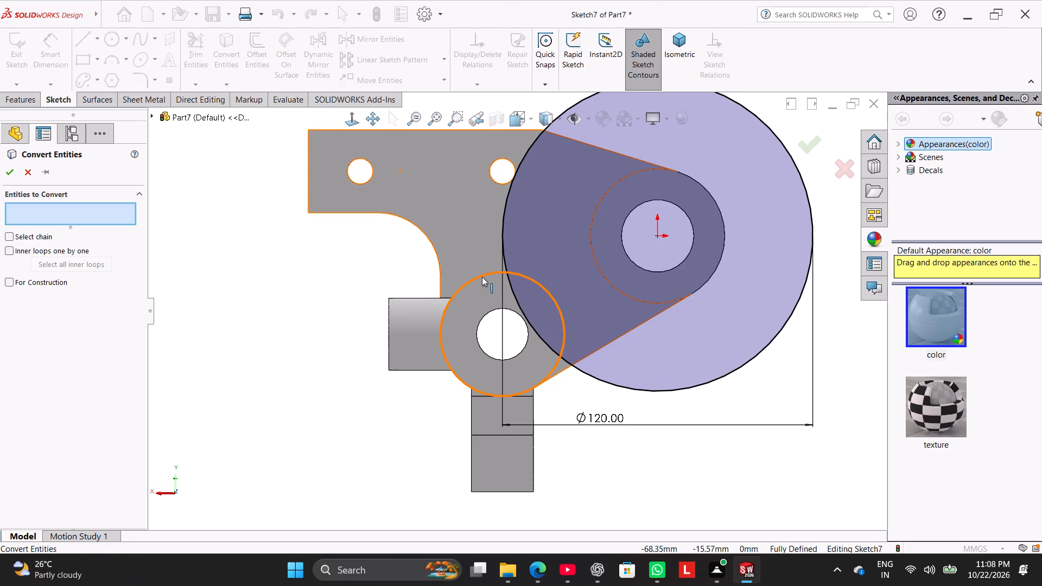
{"action": "left_click", "coordinate": [481, 277]}
{"action": "left_click", "coordinate": [12, 174]}
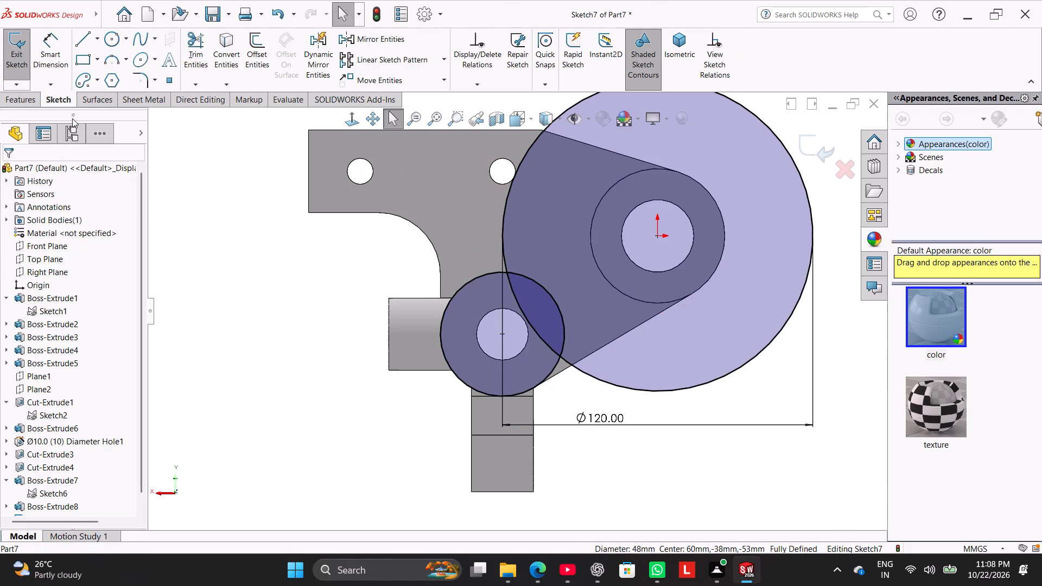
{"action": "left_click", "coordinate": [196, 54]}
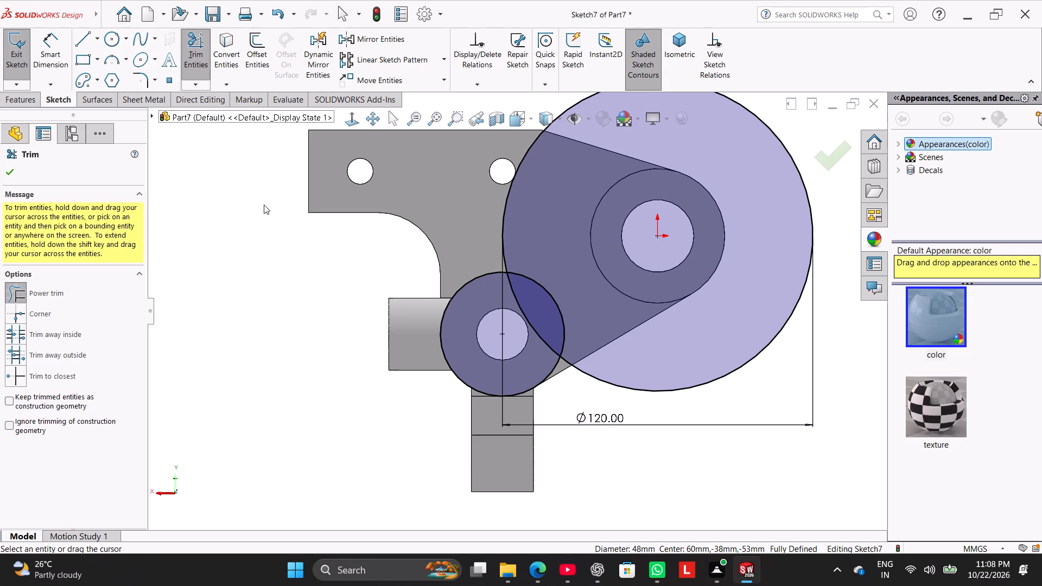
{"action": "left_click_drag", "start_coordinate": [591, 391], "coordinate": [606, 361]}
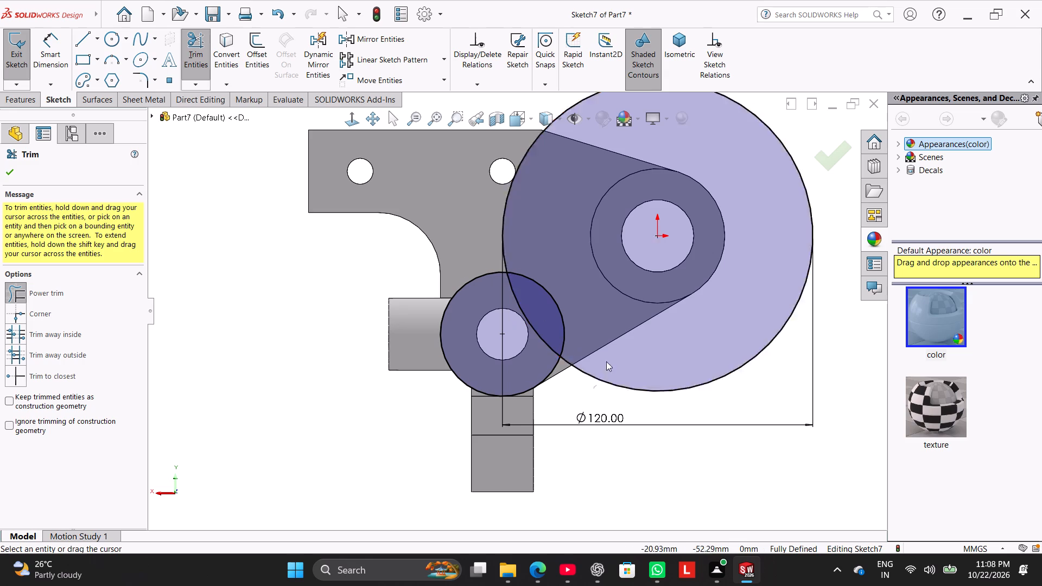
{"action": "left_click_drag", "start_coordinate": [606, 361], "coordinate": [606, 361]}
{"action": "left_click_drag", "start_coordinate": [553, 385], "coordinate": [440, 304]}
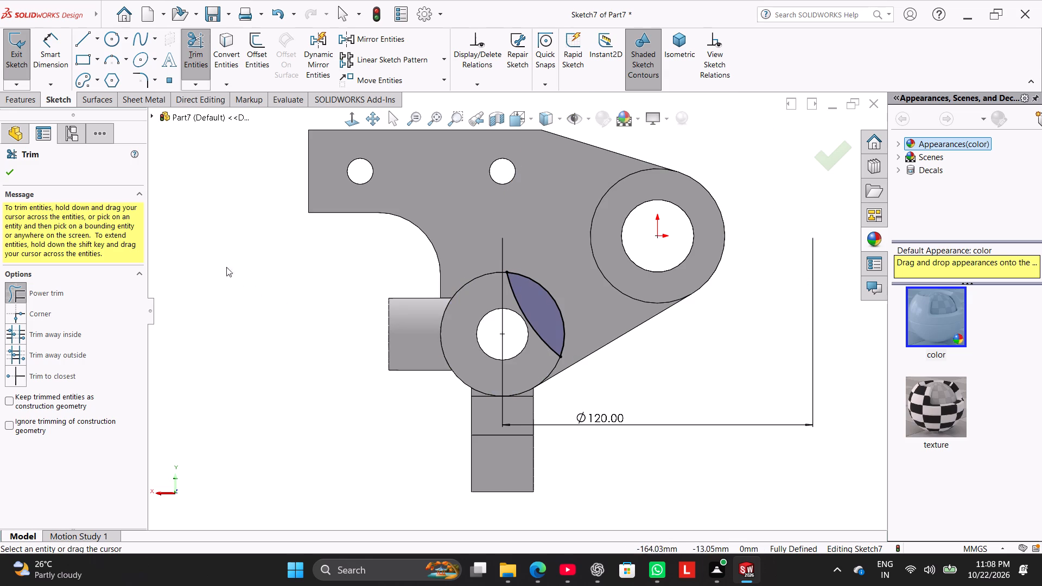
{"action": "left_click", "coordinate": [4, 171]}
{"action": "right_click", "coordinate": [277, 265]}
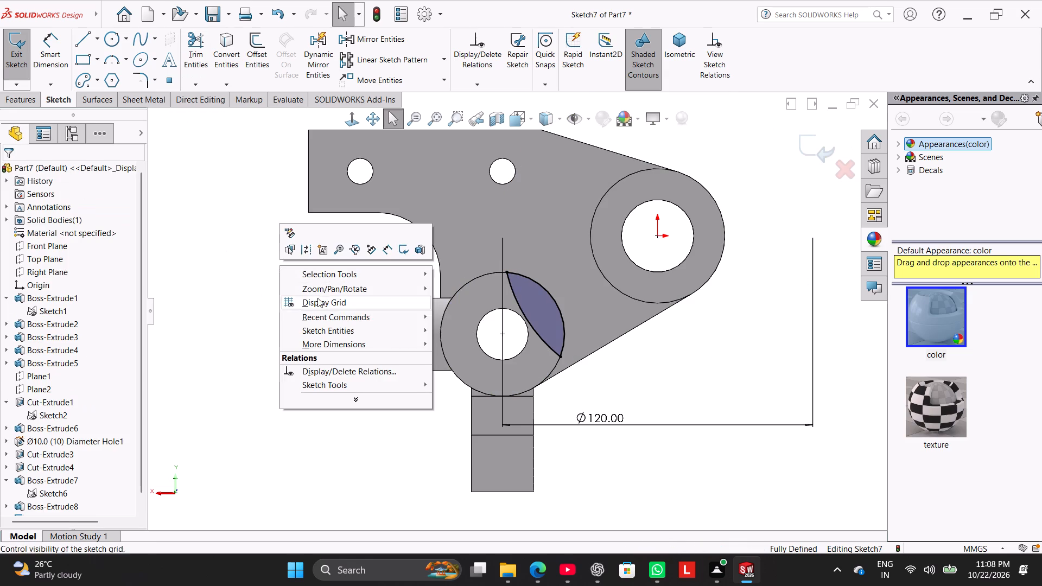
{"action": "left_click", "coordinate": [257, 295]}
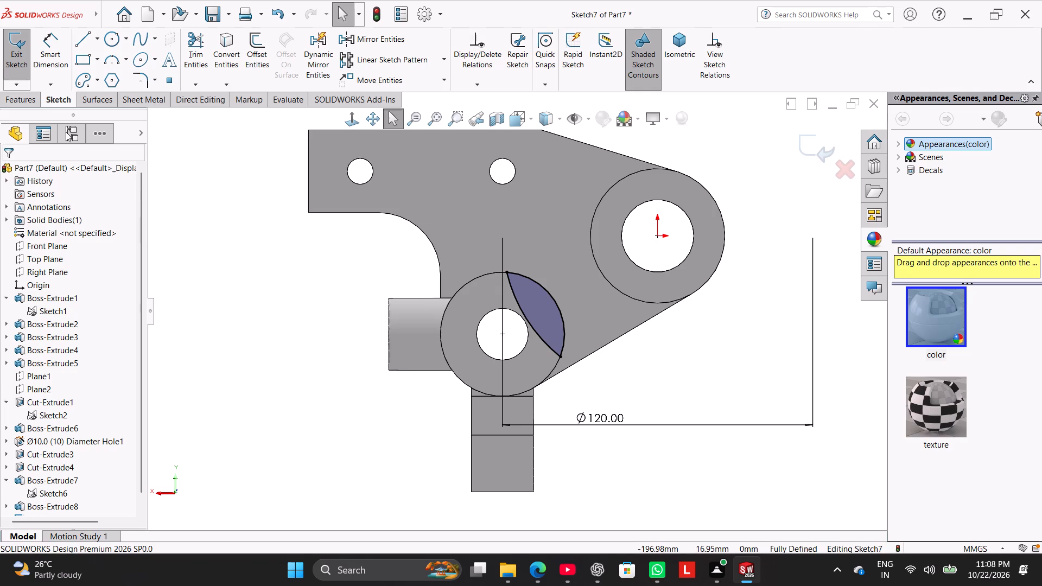
Cut the overlapping segment out of the lower boss using Extruded Cut with Up To Surface, ending at the plate's face.
{"action": "left_click", "coordinate": [37, 100]}
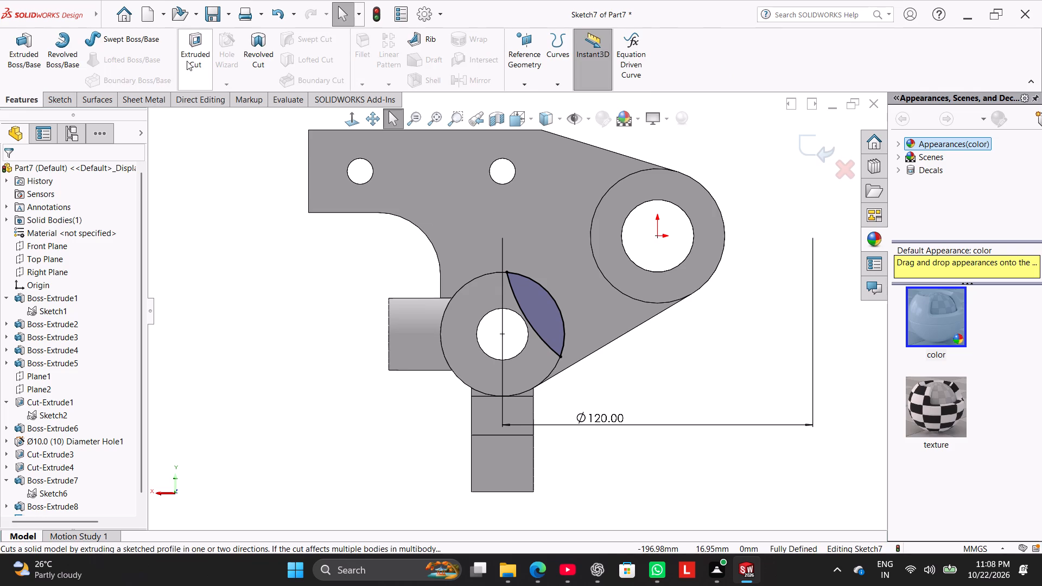
{"action": "left_click", "coordinate": [187, 61]}
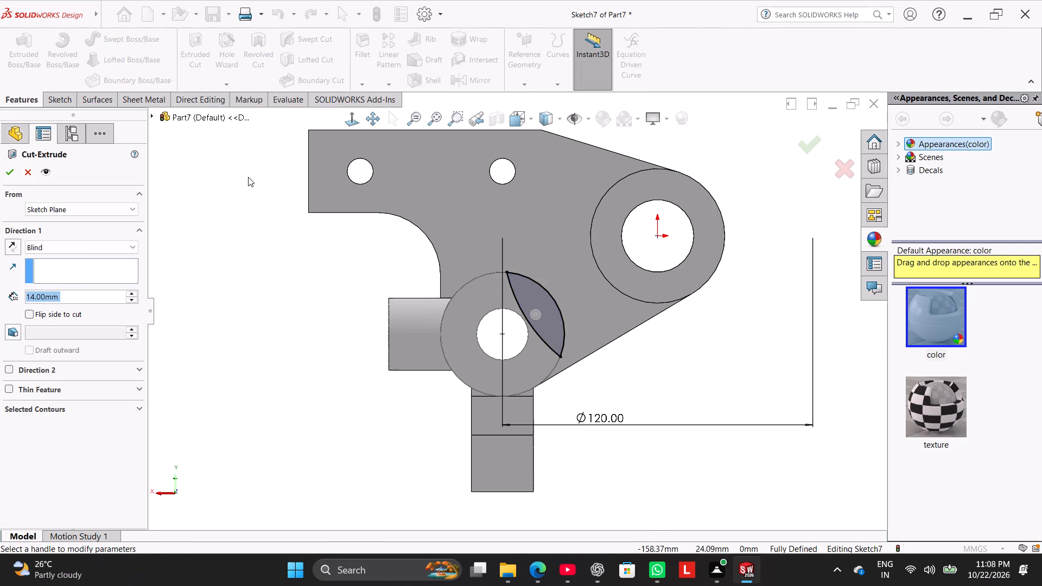
{"action": "middle_click_drag", "start_coordinate": [252, 294], "coordinate": [209, 360]}
{"action": "left_click", "coordinate": [106, 245]}
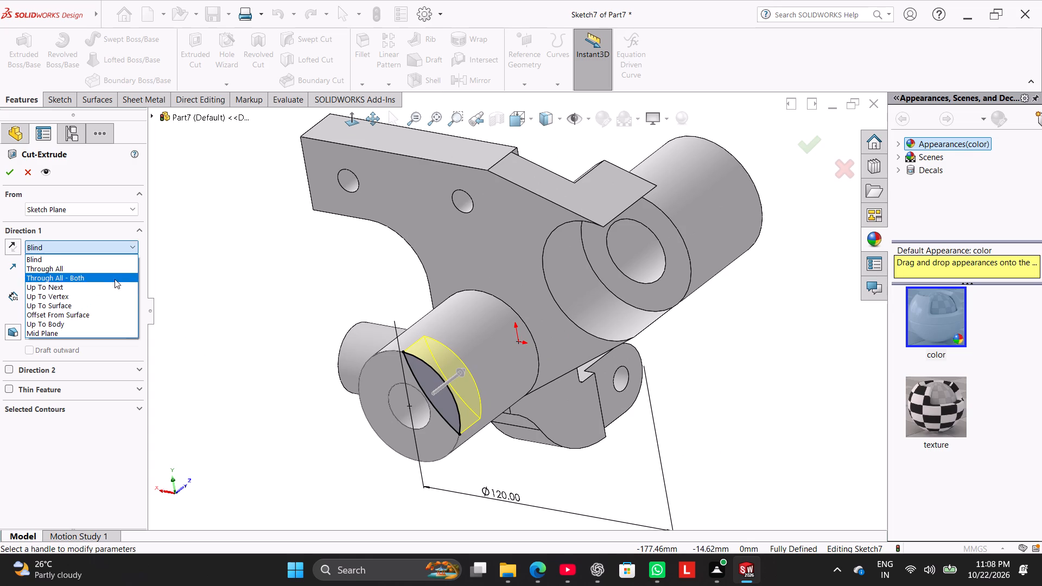
{"action": "left_click", "coordinate": [122, 303]}
{"action": "left_click", "coordinate": [513, 291]}
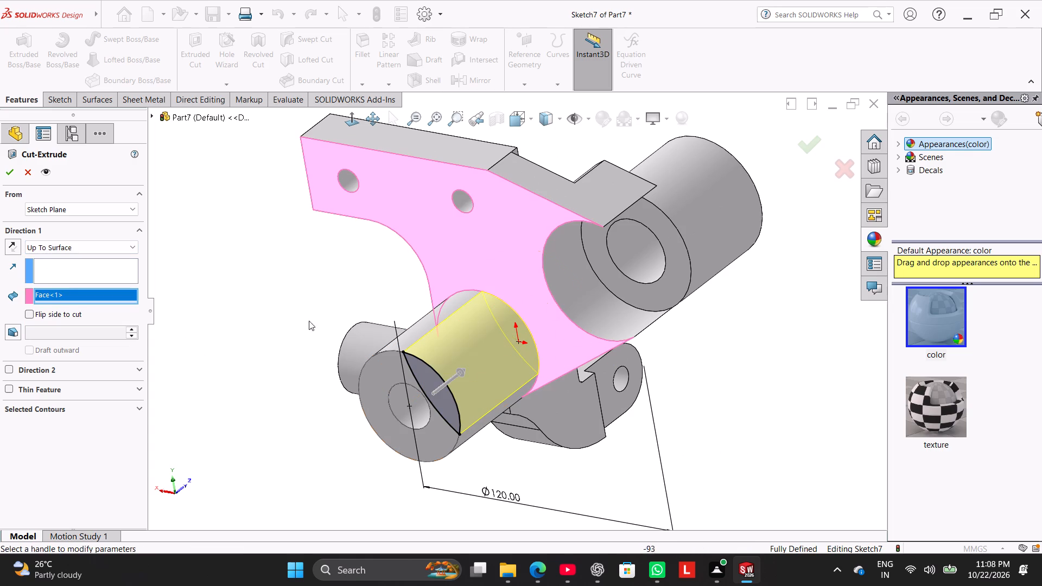
{"action": "left_click", "coordinate": [10, 173]}
{"action": "left_click", "coordinate": [272, 248]}
Show the temporary axes of the part's cylindrical bosses and holes.
{"action": "right_click_drag", "start_coordinate": [262, 304], "coordinate": [334, 267]}
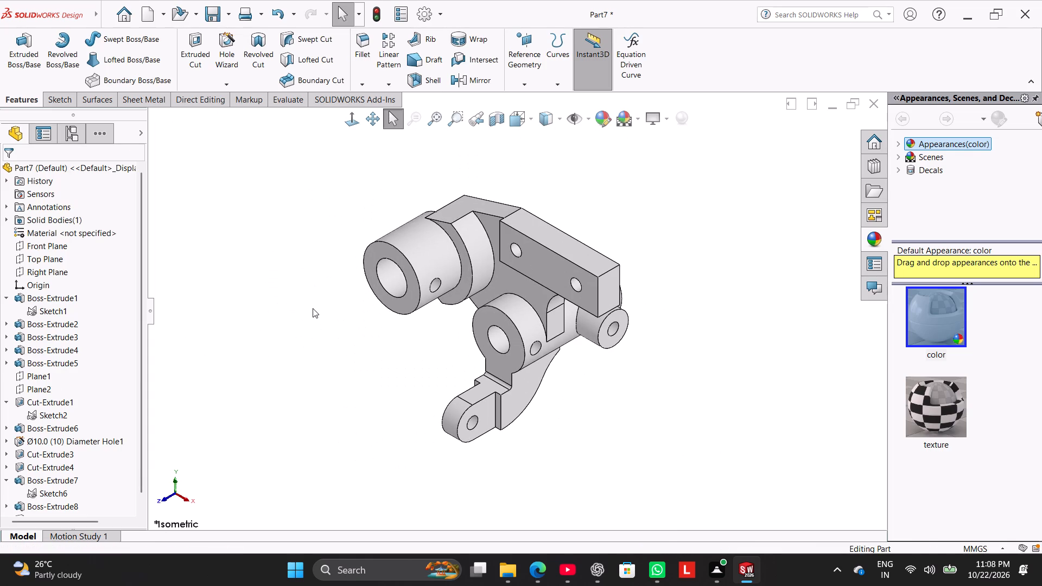
{"action": "middle_click_drag", "start_coordinate": [321, 302], "coordinate": [295, 410]}
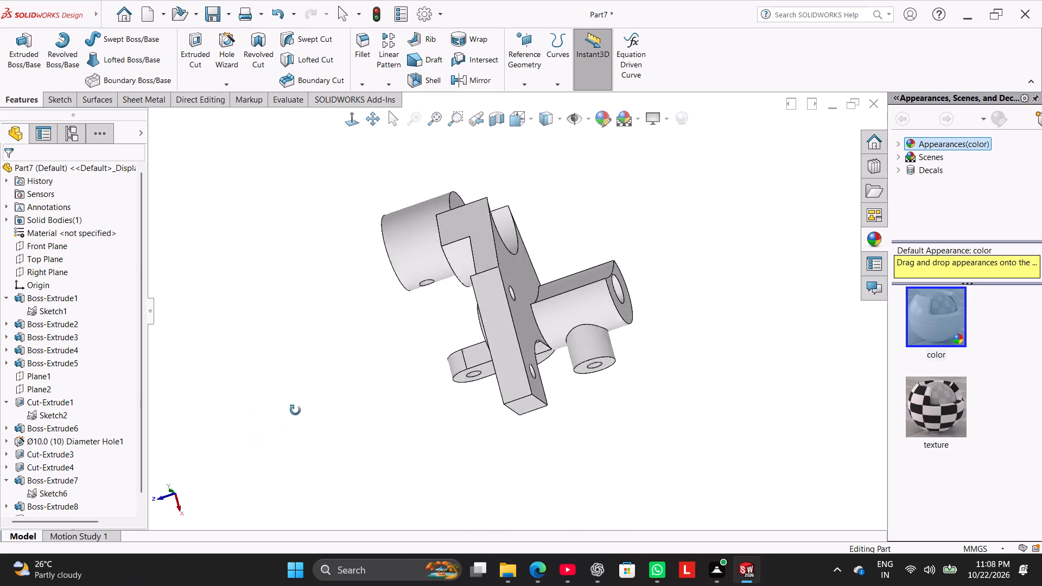
{"action": "middle_click_drag", "start_coordinate": [295, 410], "coordinate": [307, 391]}
{"action": "right_click_drag", "start_coordinate": [292, 395], "coordinate": [435, 293]}
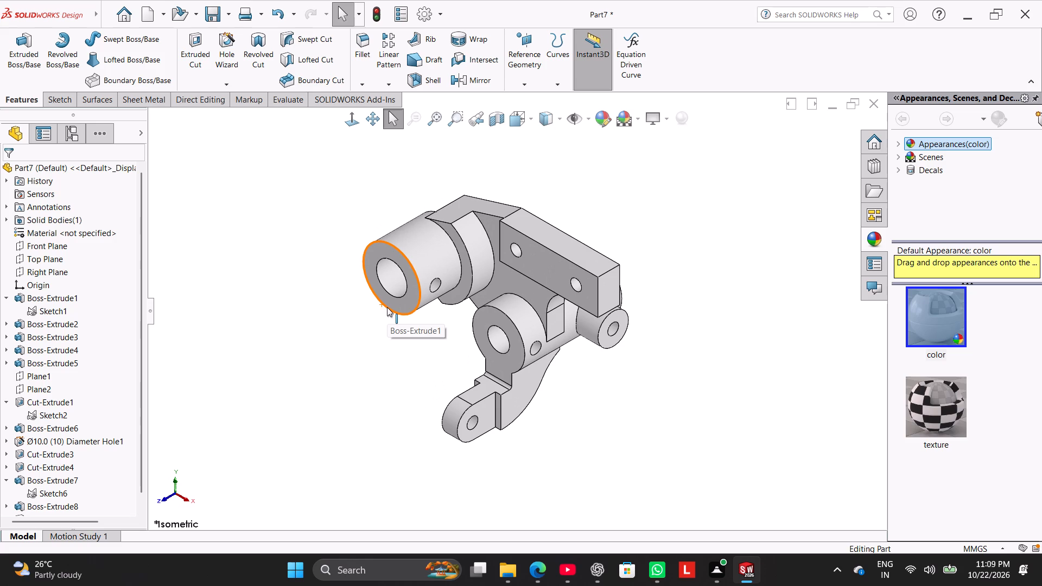
{"action": "left_click", "coordinate": [587, 122]}
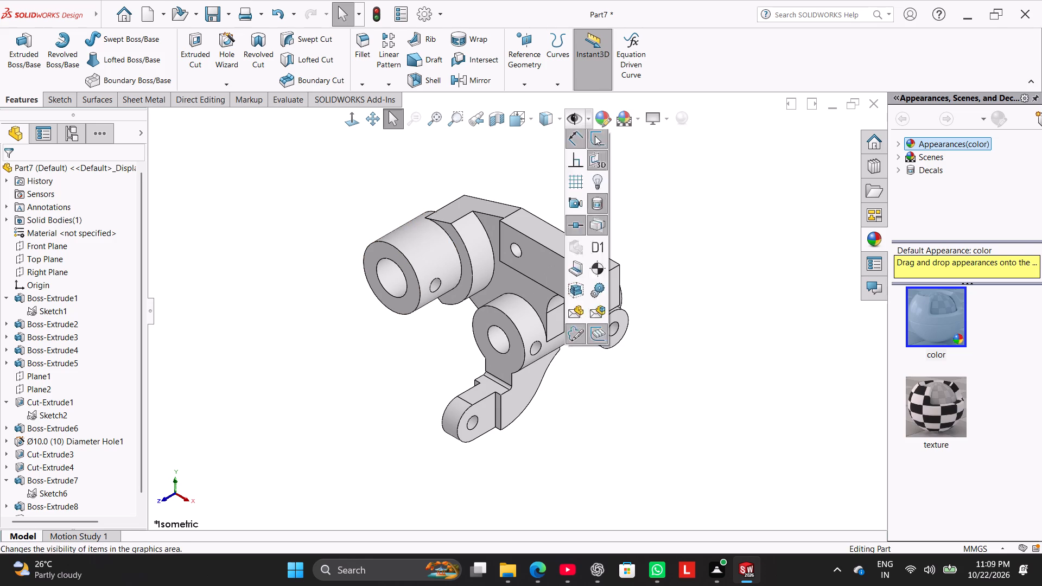
{"action": "left_click", "coordinate": [603, 164]}
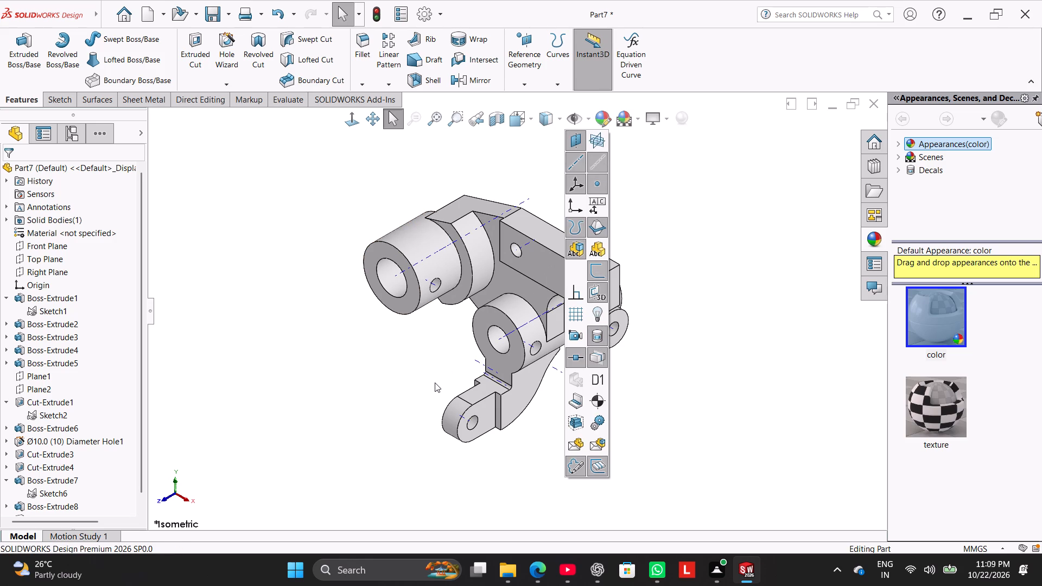
{"action": "left_click", "coordinate": [435, 383]}
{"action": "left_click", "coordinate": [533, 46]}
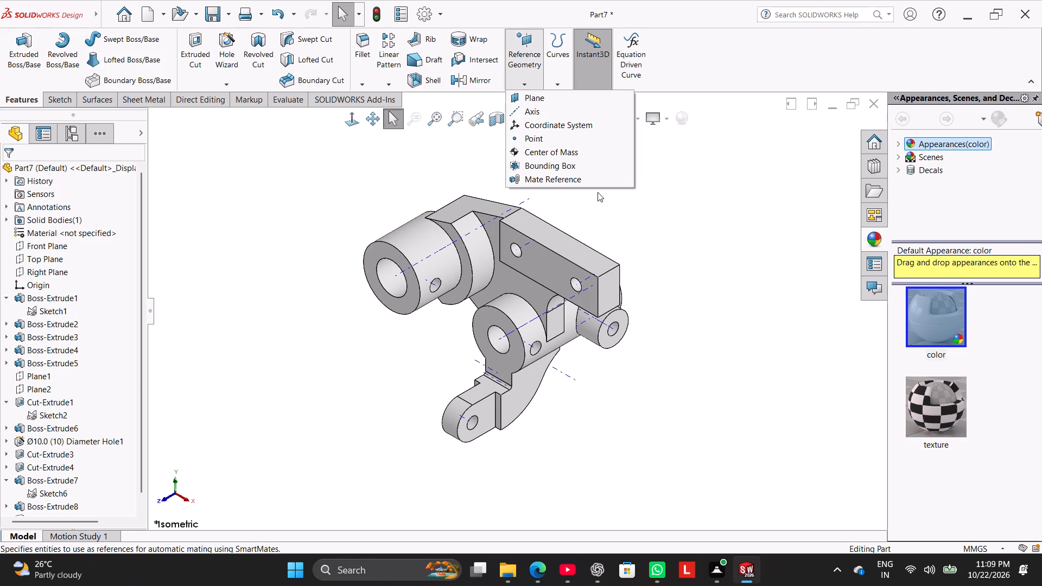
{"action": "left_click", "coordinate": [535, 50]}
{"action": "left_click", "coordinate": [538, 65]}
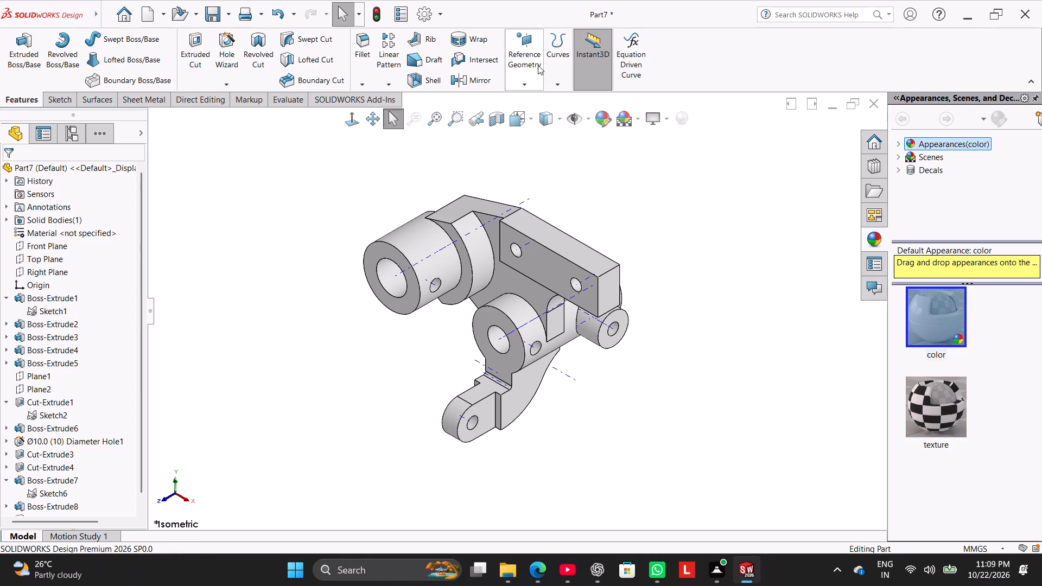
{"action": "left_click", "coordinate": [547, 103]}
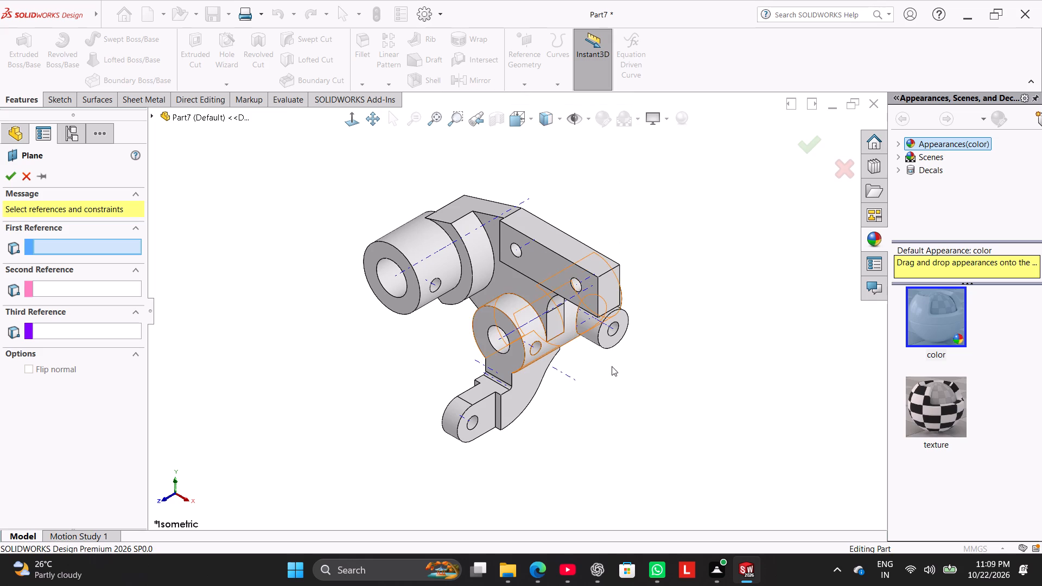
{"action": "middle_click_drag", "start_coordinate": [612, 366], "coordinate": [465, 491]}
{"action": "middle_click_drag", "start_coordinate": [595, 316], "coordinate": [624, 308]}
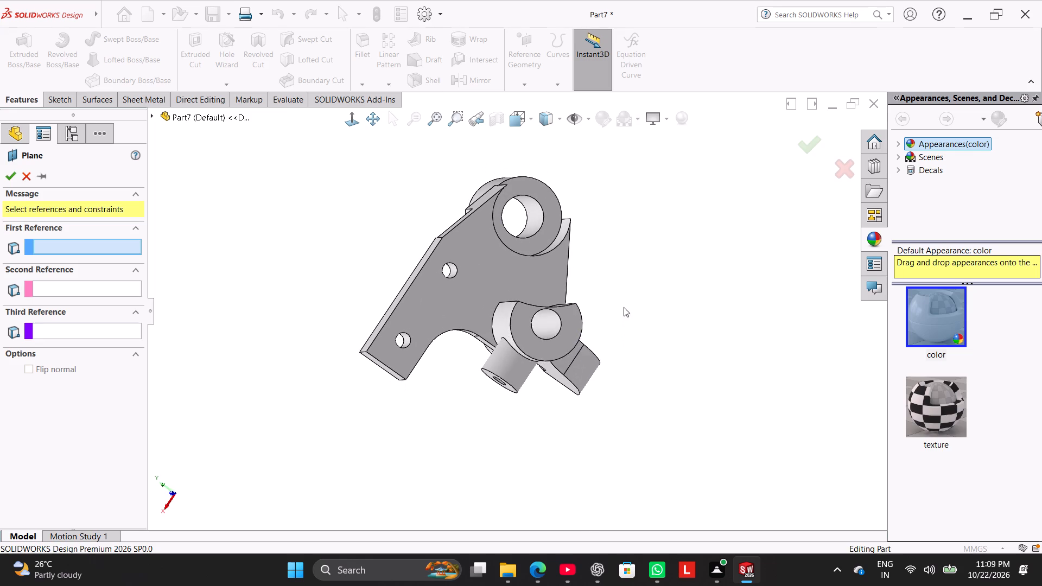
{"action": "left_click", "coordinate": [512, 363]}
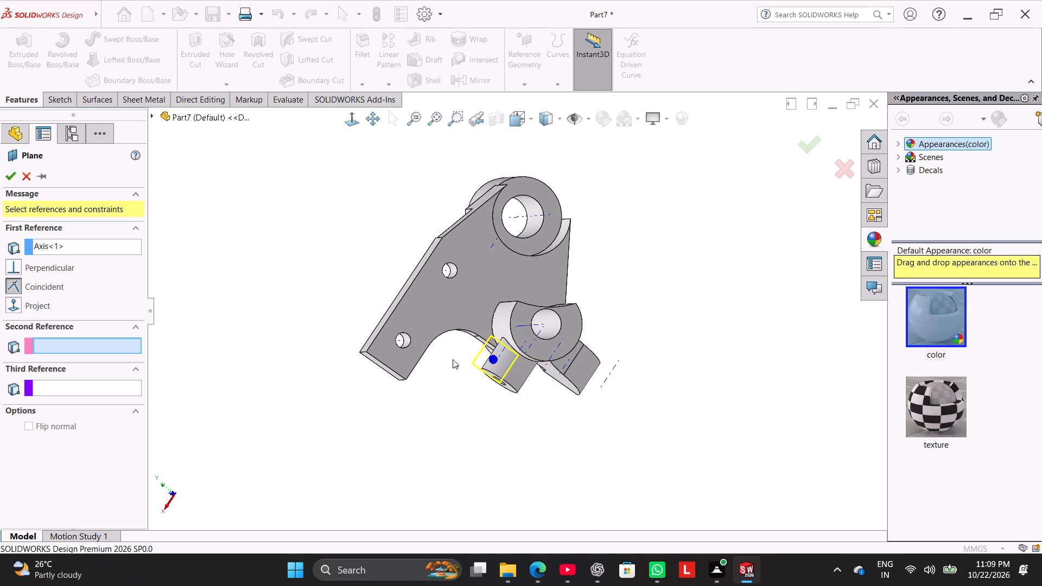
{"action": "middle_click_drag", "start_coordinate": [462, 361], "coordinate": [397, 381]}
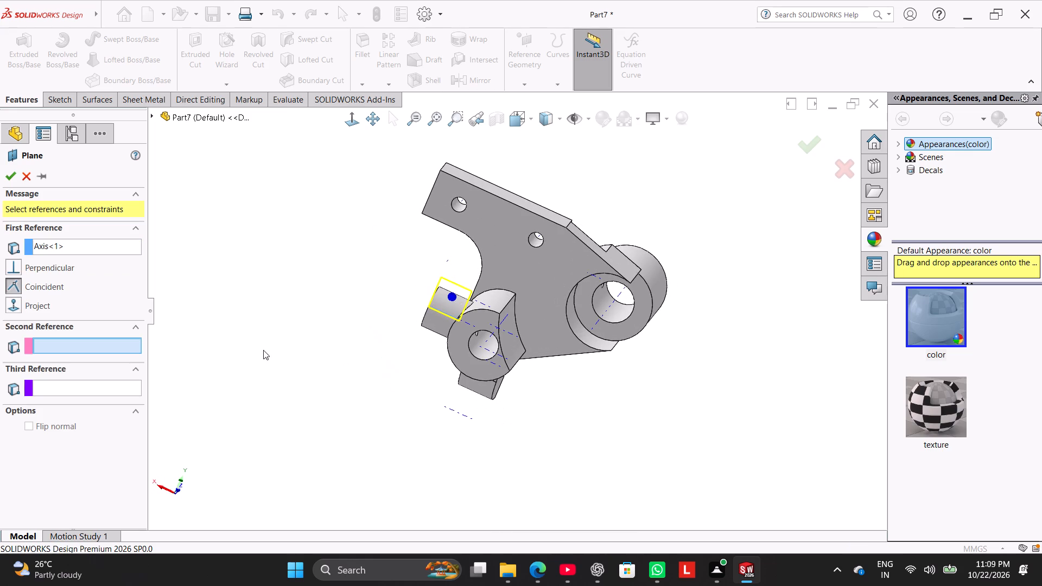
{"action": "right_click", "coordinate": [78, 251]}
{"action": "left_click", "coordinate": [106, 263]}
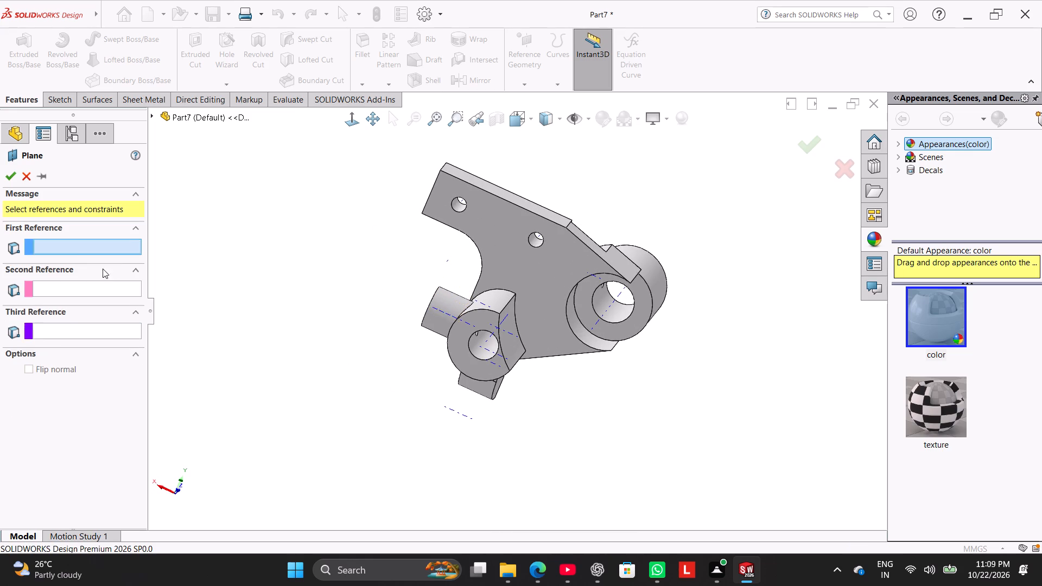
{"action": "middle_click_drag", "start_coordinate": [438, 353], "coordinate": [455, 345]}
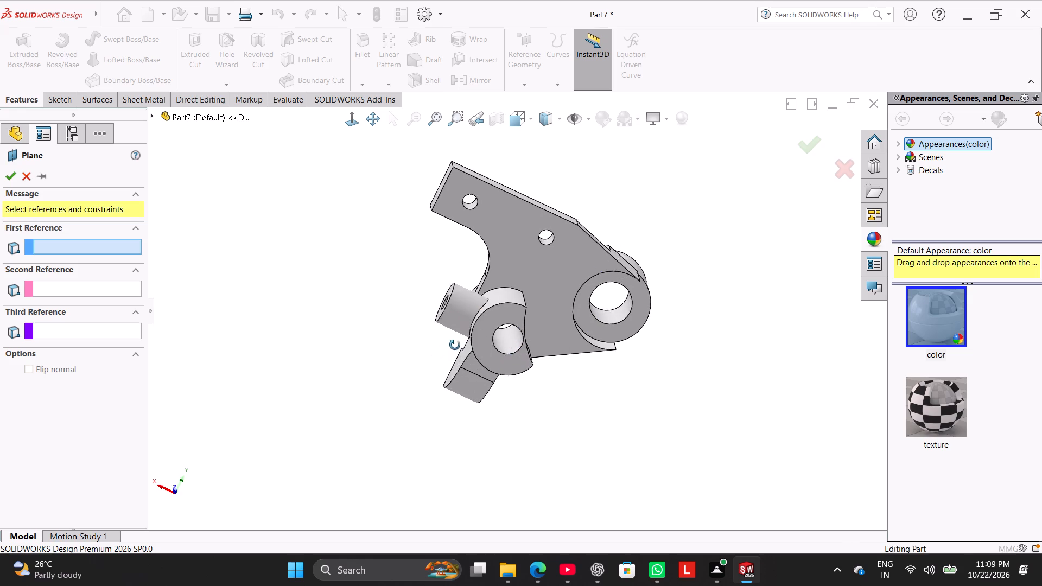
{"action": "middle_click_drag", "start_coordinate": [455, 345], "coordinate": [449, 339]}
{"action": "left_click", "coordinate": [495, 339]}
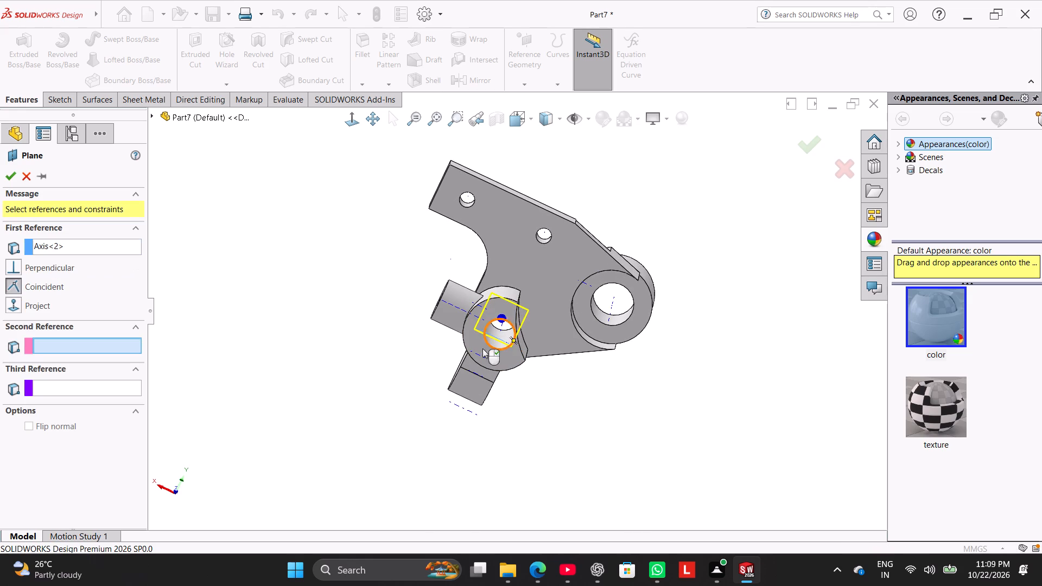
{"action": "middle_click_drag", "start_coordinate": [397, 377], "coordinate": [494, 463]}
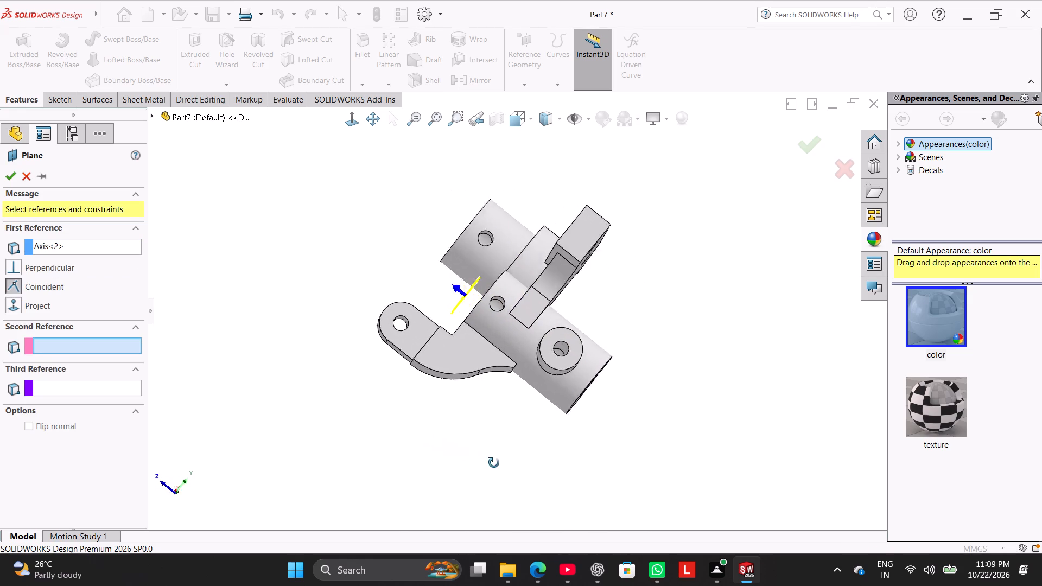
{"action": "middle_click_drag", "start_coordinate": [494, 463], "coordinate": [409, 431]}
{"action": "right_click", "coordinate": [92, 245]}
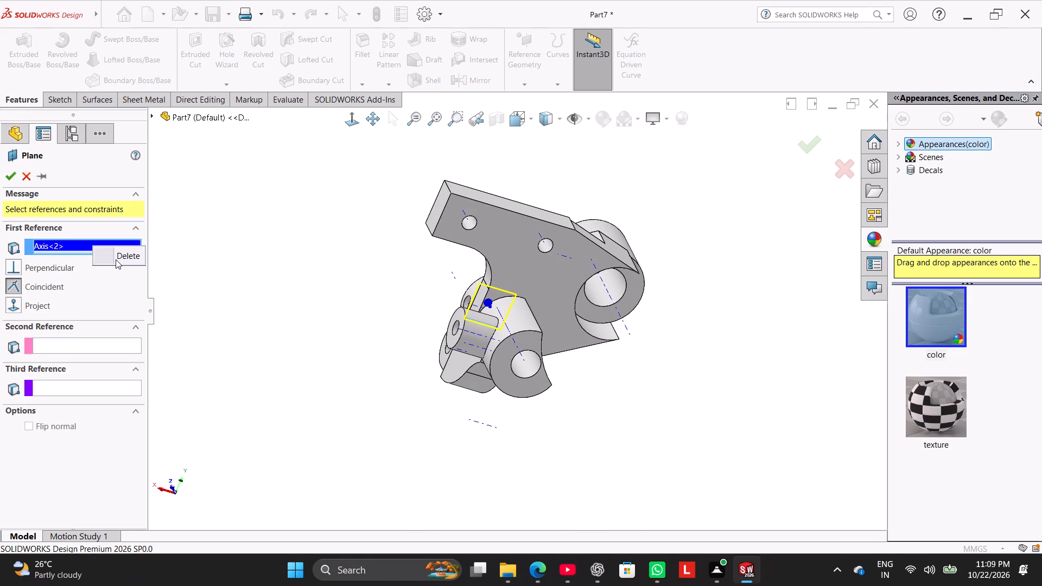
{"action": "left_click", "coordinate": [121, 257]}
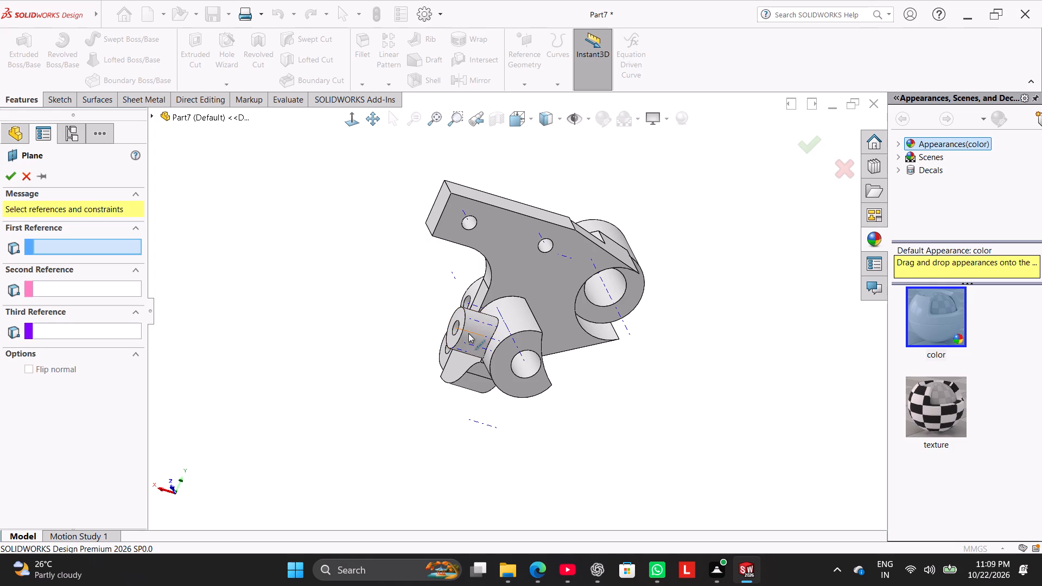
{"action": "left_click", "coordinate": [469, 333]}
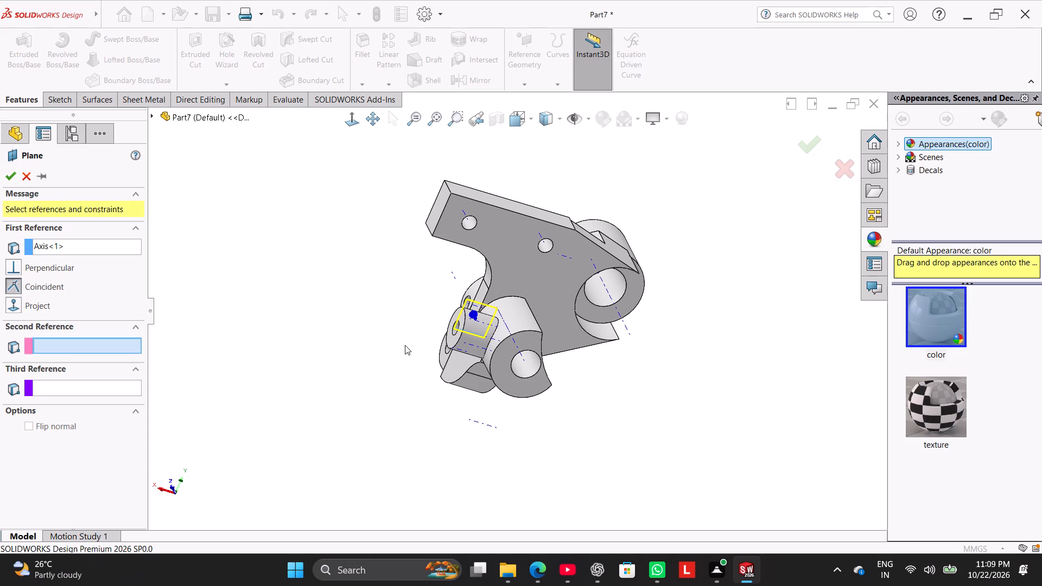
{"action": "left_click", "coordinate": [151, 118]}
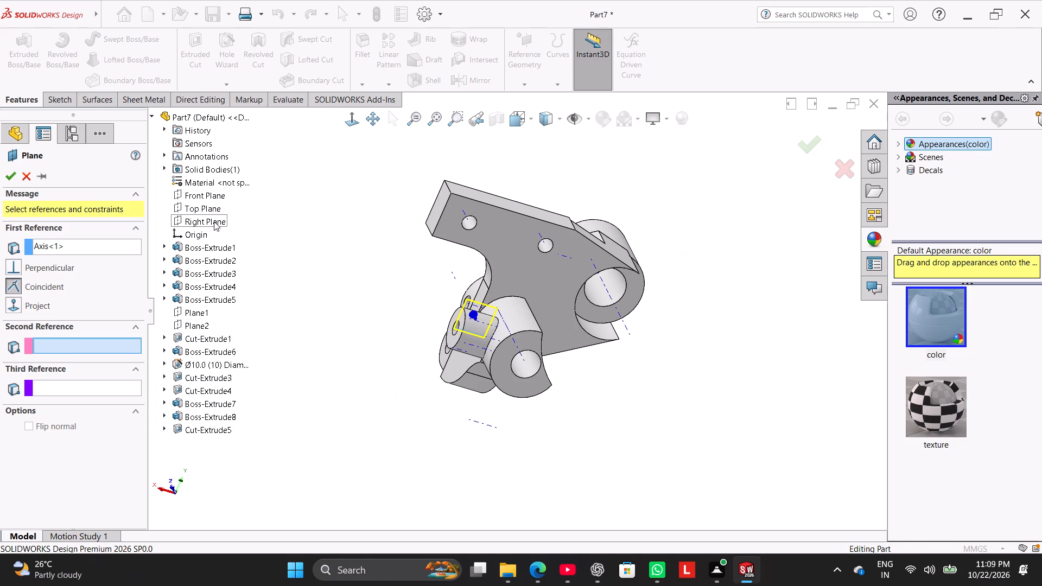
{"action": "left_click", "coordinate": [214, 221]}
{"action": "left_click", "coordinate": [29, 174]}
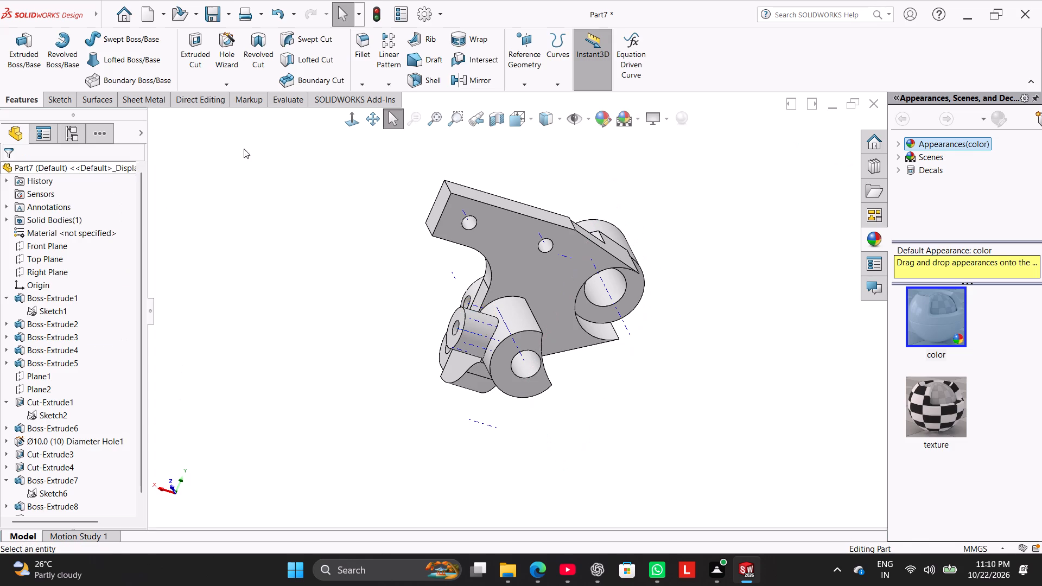
Create a reference plane through the lower boss's bore axis at an angle of 170° to the Right Plane.
{"action": "left_click", "coordinate": [523, 46]}
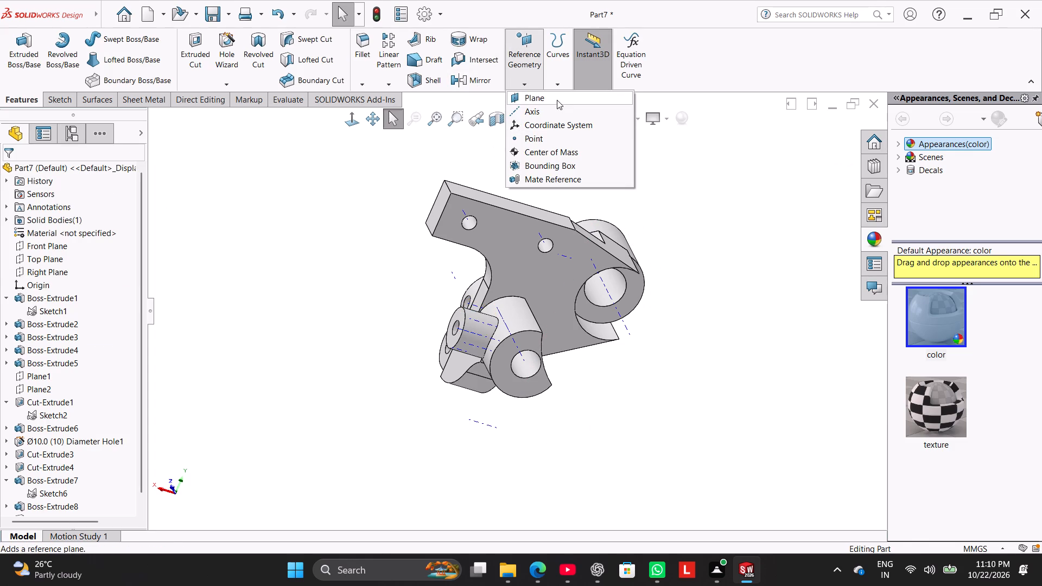
{"action": "left_click", "coordinate": [557, 98]}
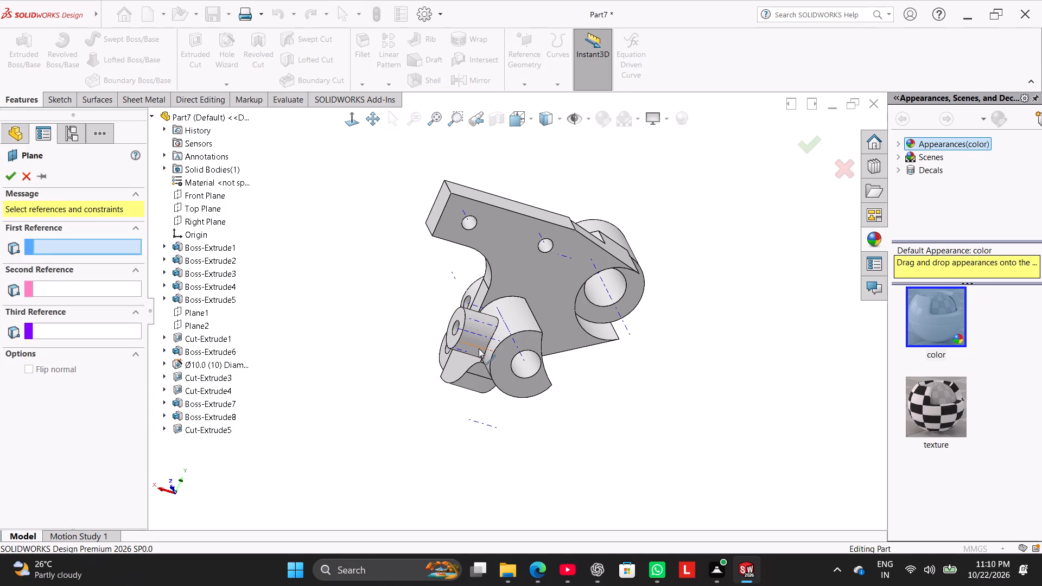
{"action": "left_click", "coordinate": [478, 335]}
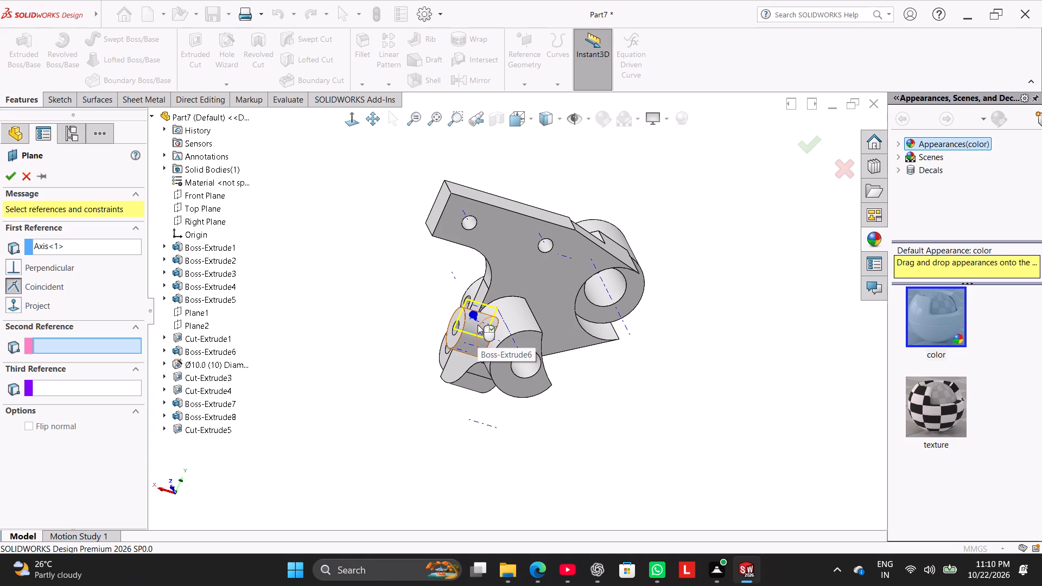
{"action": "right_click", "coordinate": [116, 240]}
{"action": "left_click", "coordinate": [149, 250]}
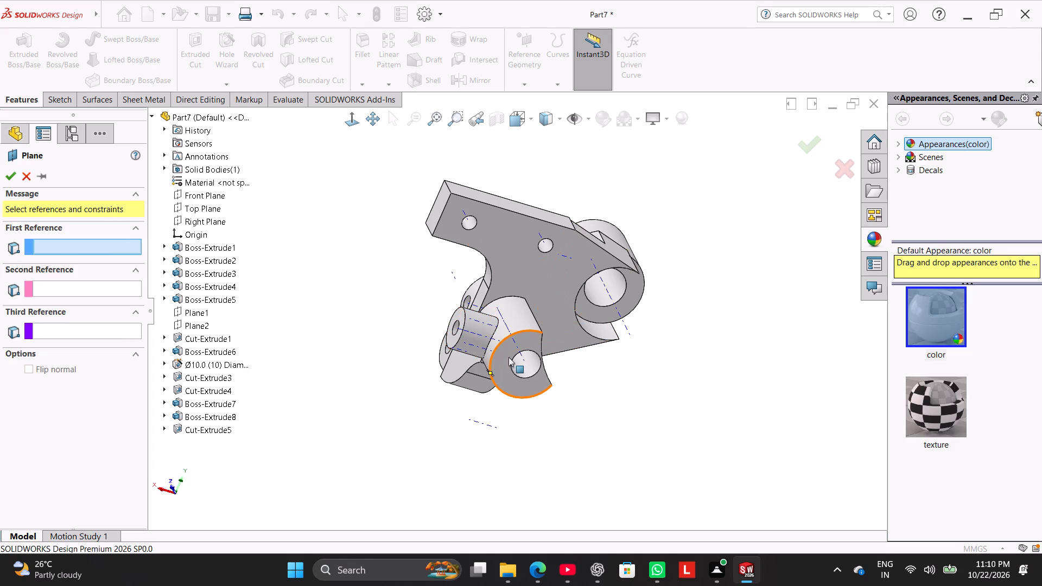
{"action": "left_click", "coordinate": [519, 354]}
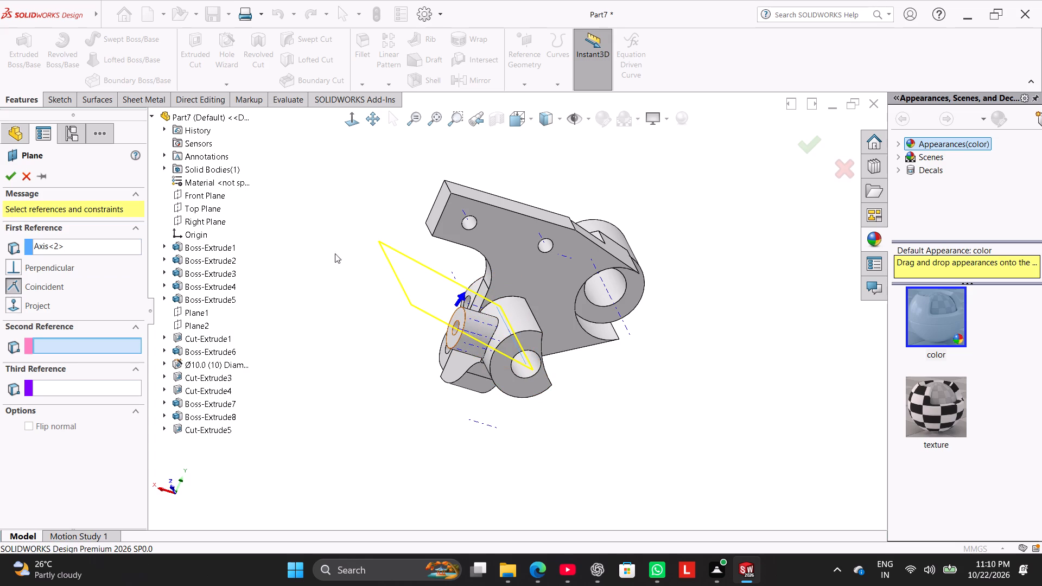
{"action": "left_click", "coordinate": [214, 221]}
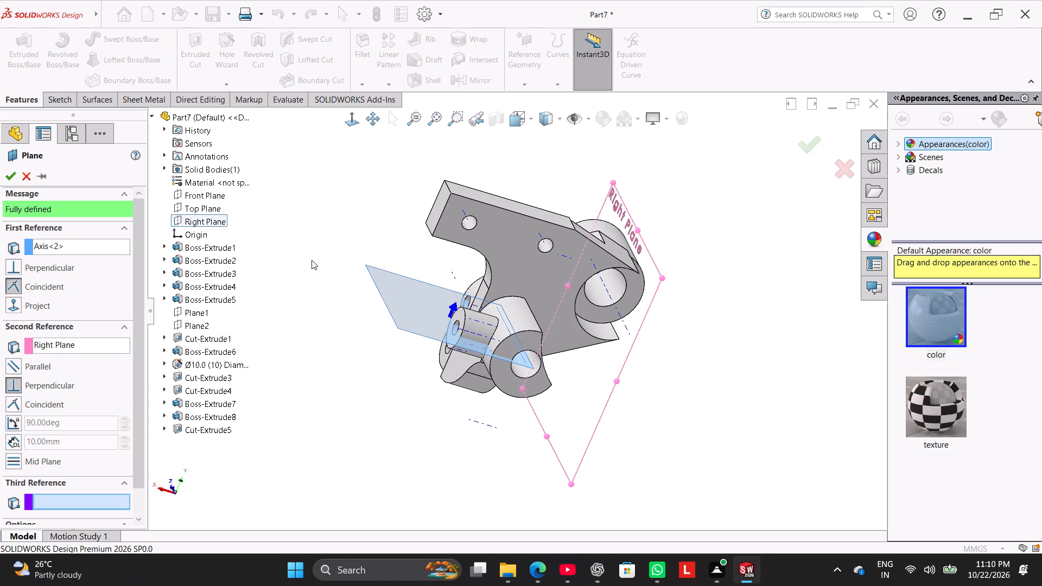
{"action": "left_click_drag", "start_coordinate": [140, 314], "coordinate": [149, 382]}
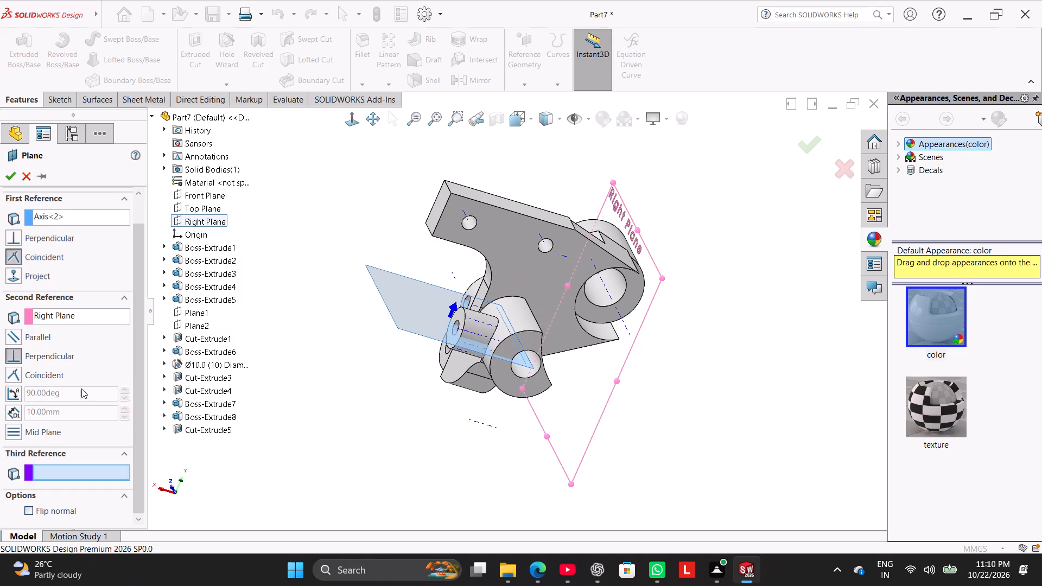
{"action": "left_click", "coordinate": [18, 392]}
{"action": "double_click", "coordinate": [60, 396]}
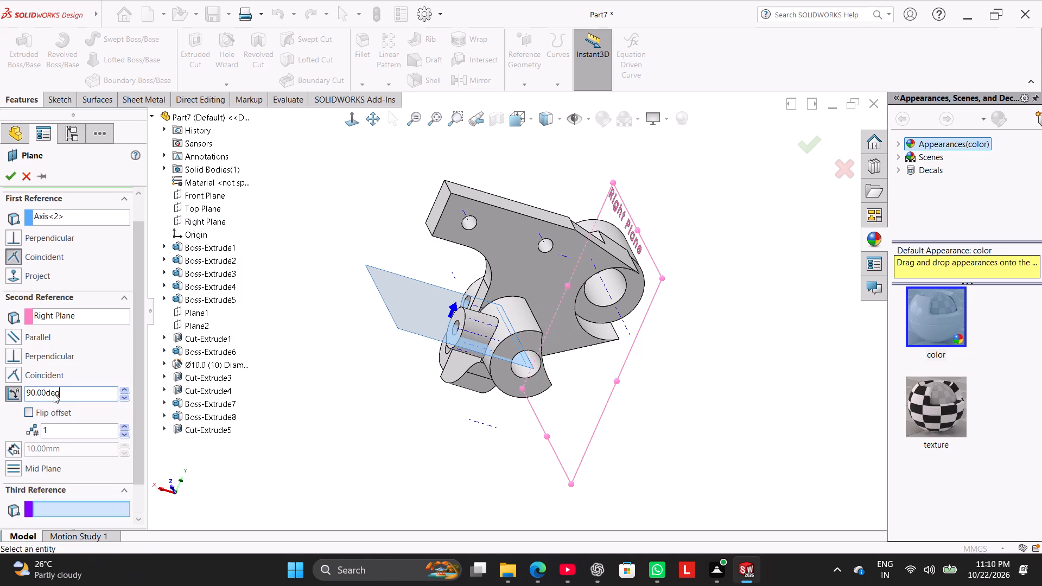
{"action": "type", "text": "180"}
{"action": "key", "text": "Return"}
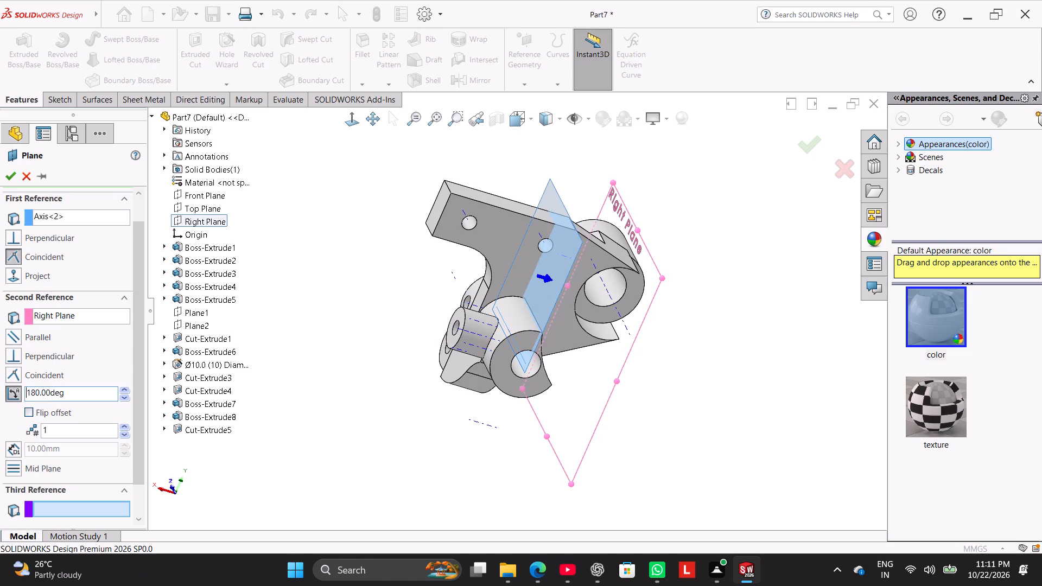
{"action": "double_click", "coordinate": [72, 397]}
{"action": "type", "text": "170"}
{"action": "key", "text": "Return"}
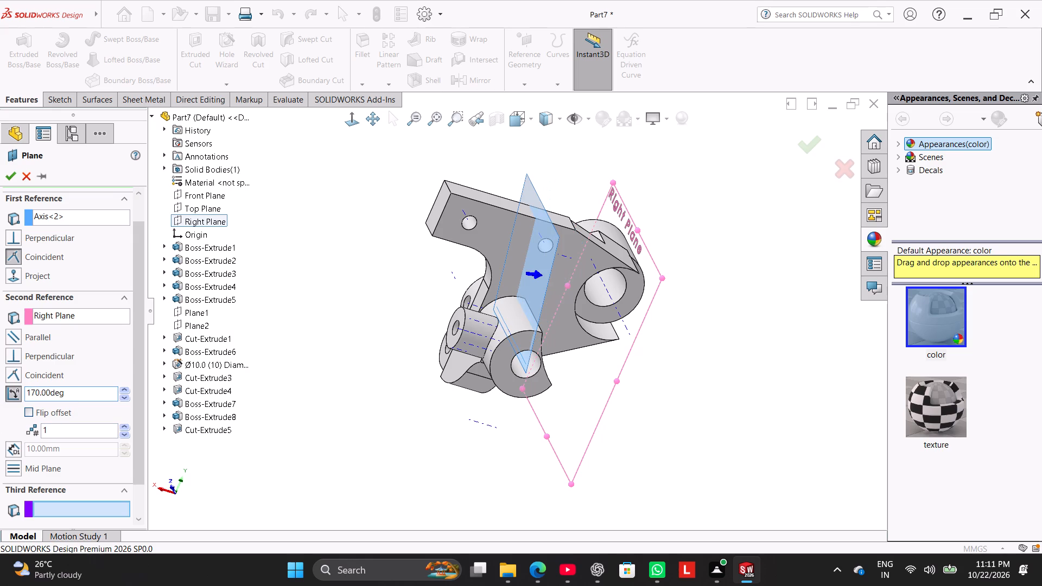
{"action": "middle_click_drag", "start_coordinate": [373, 247], "coordinate": [307, 214]}
{"action": "left_click", "coordinate": [16, 177]}
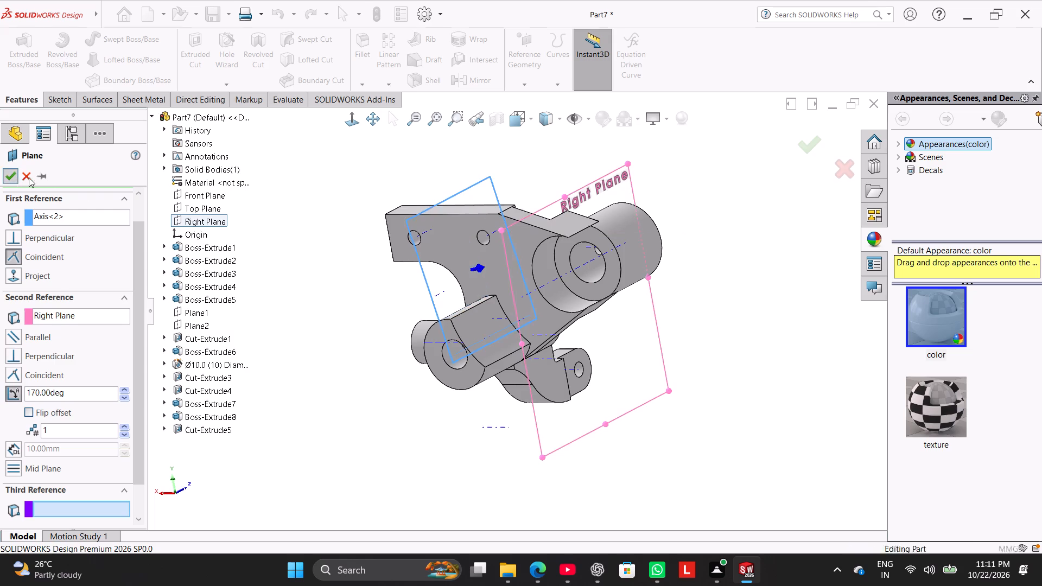
On the new angled plane, sketch a sloping line from the upper boss's axis up to the plate's back face.
{"action": "right_click", "coordinate": [485, 188]}
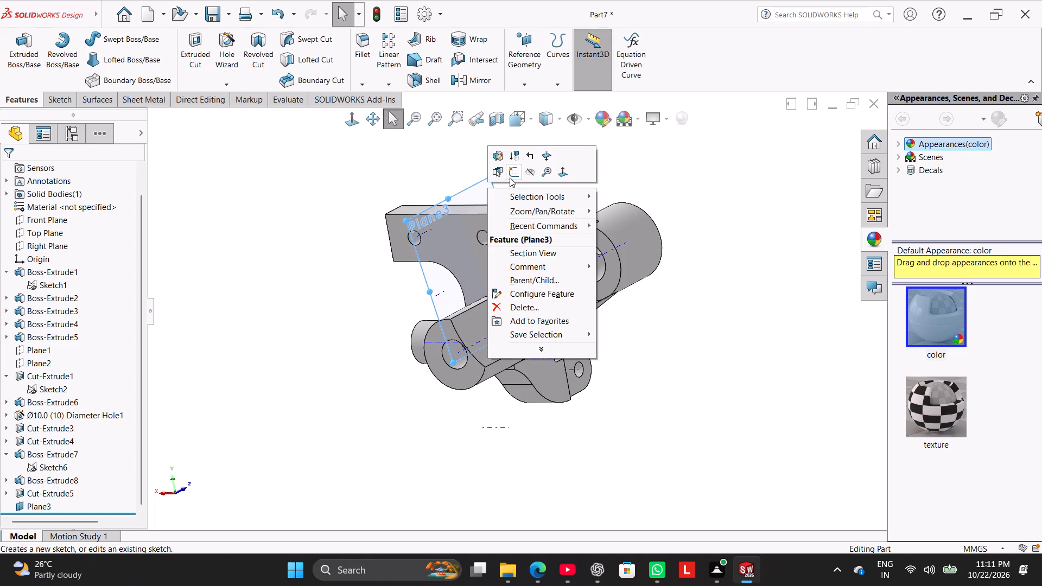
{"action": "left_click", "coordinate": [510, 176]}
{"action": "left_click", "coordinate": [311, 272]}
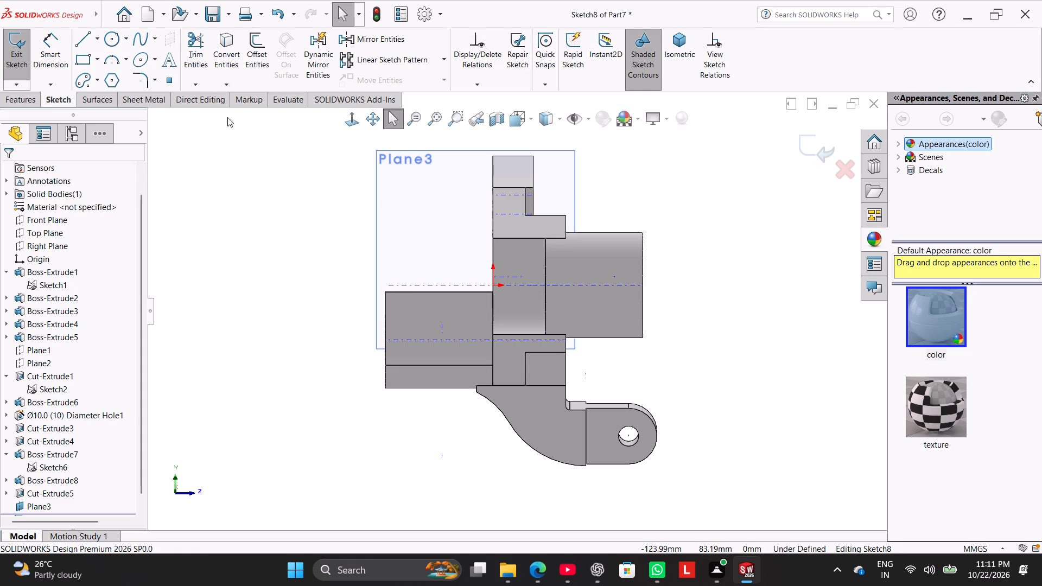
{"action": "left_click", "coordinate": [84, 36]}
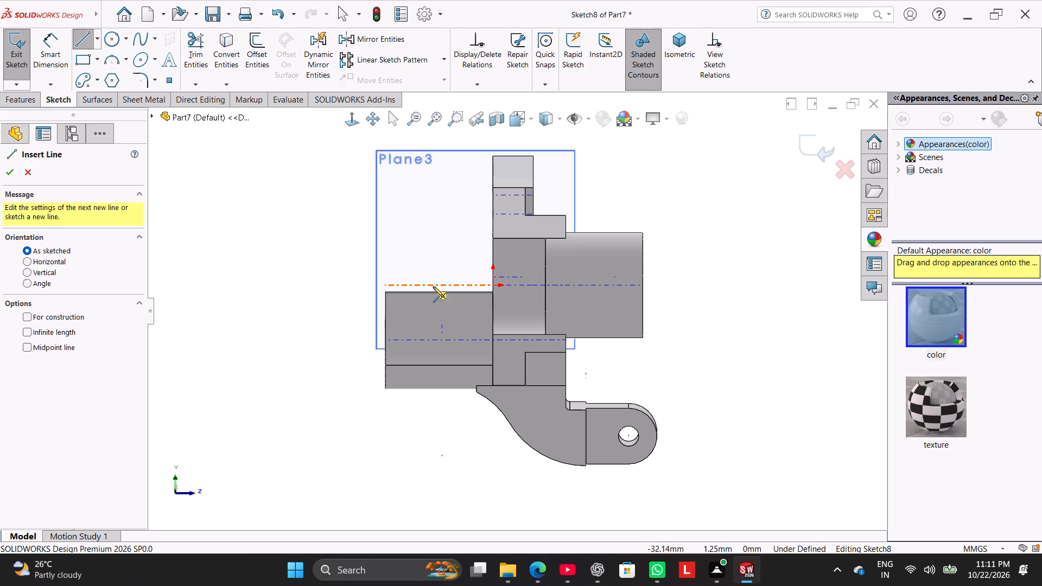
{"action": "left_click", "coordinate": [433, 286]}
{"action": "left_click", "coordinate": [493, 206]}
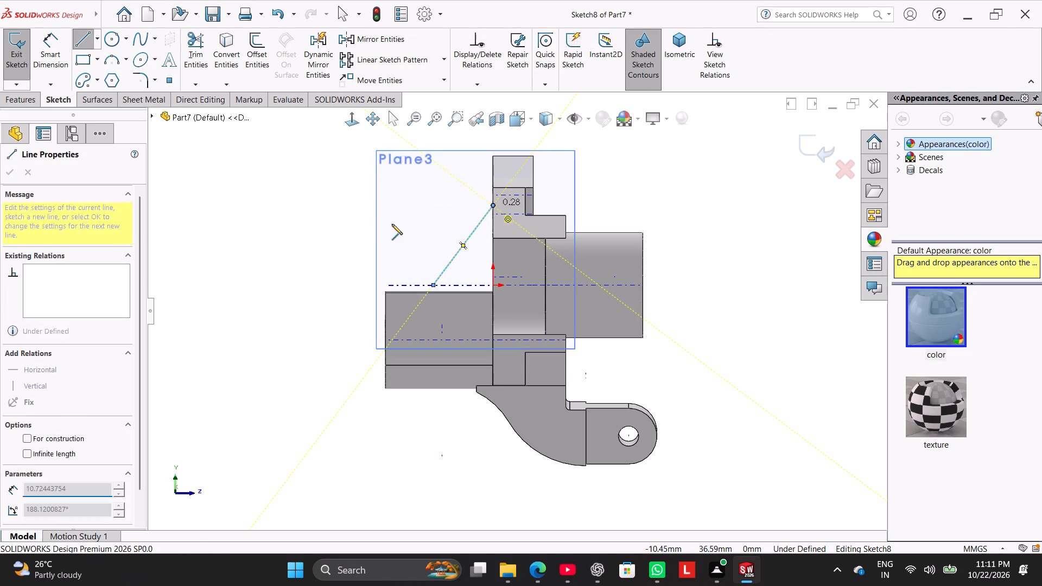
{"action": "right_click", "coordinate": [330, 221]}
{"action": "left_click", "coordinate": [350, 225]}
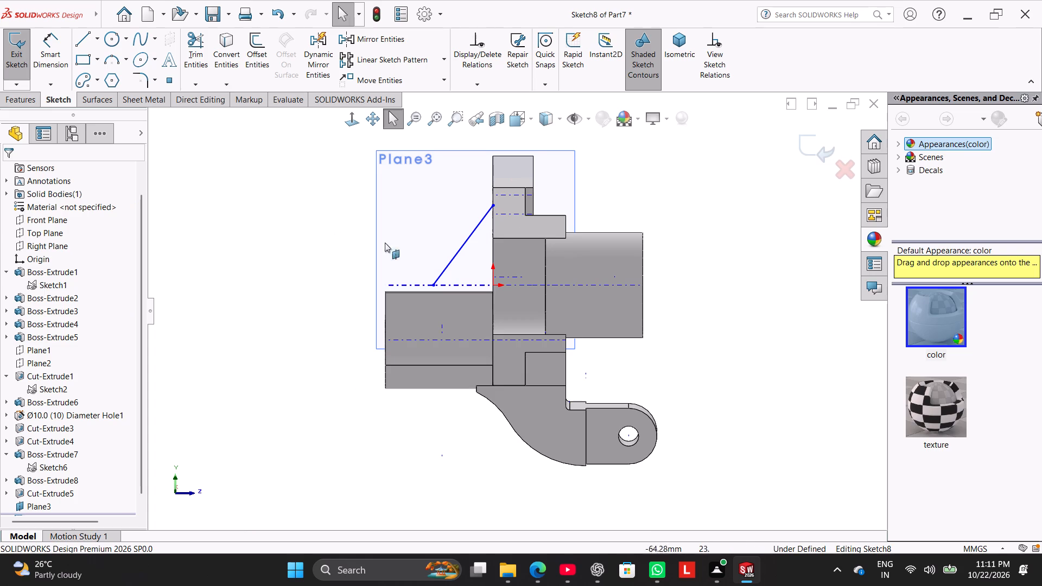
Remove the coincident relation between the sloping line's lower endpoint and the axis, and attach that endpoint to the lower boss's upper edge.
{"action": "left_click_drag", "start_coordinate": [434, 287], "coordinate": [431, 307]}
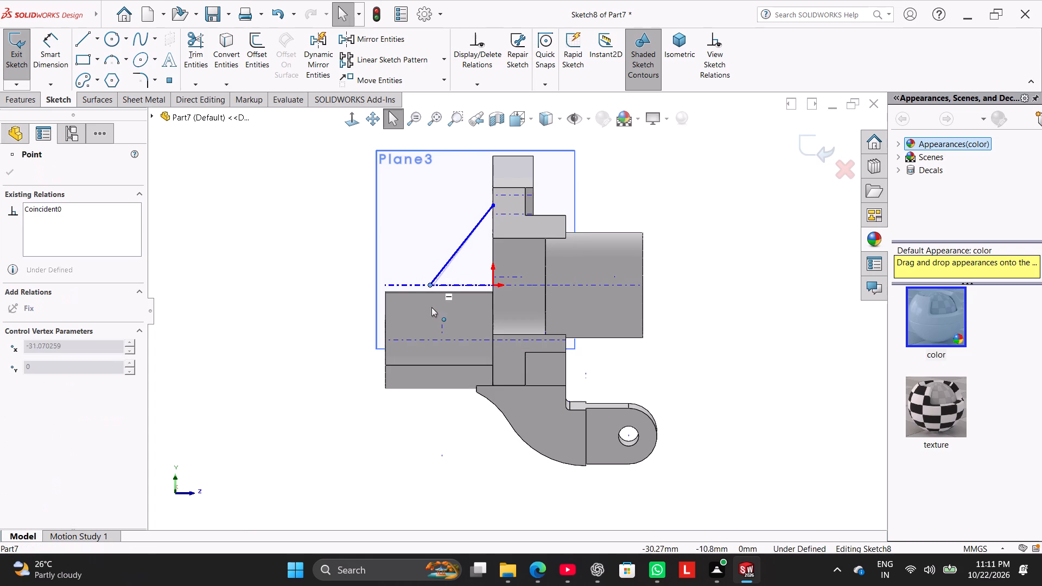
{"action": "left_click_drag", "start_coordinate": [431, 307], "coordinate": [329, 269]}
{"action": "right_click", "coordinate": [318, 285]}
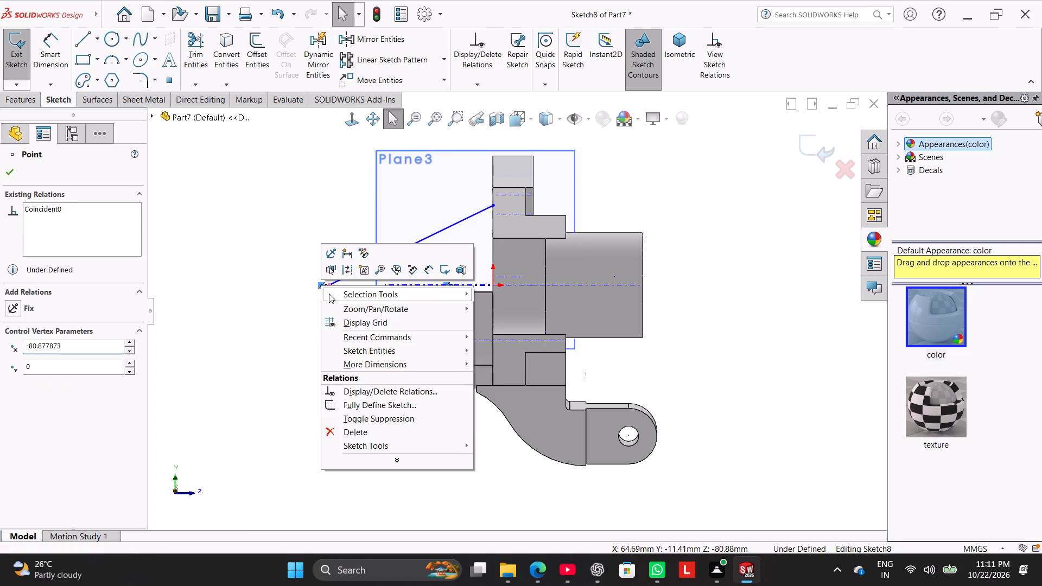
{"action": "left_click", "coordinate": [371, 432]}
{"action": "left_click_drag", "start_coordinate": [328, 286], "coordinate": [356, 291]}
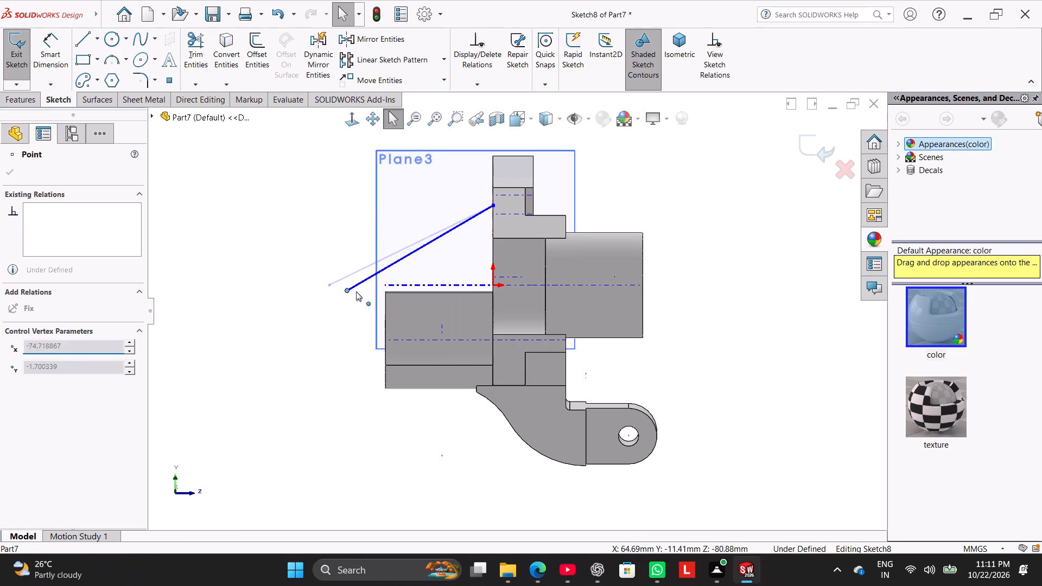
{"action": "left_click_drag", "start_coordinate": [356, 291], "coordinate": [422, 295]}
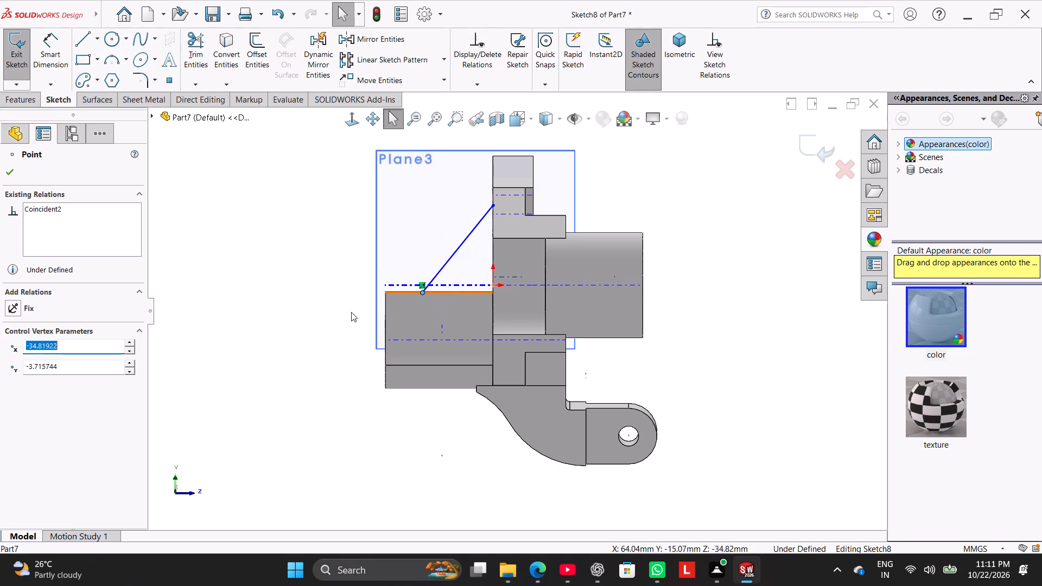
{"action": "left_click", "coordinate": [299, 312]}
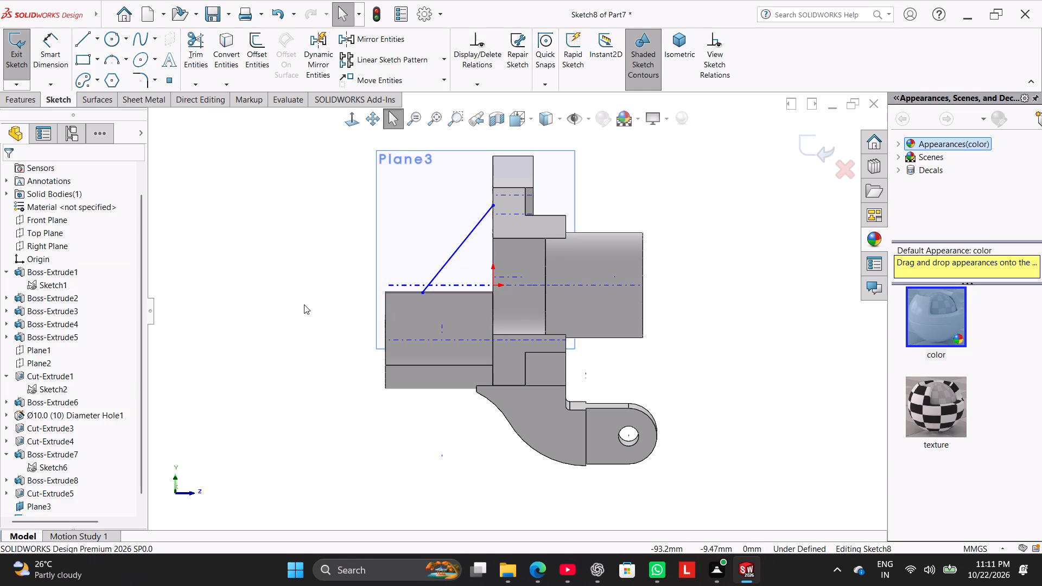
Dimension the horizontal distance between the sloping line's two endpoints as 33 mm.
{"action": "middle_click_drag", "start_coordinate": [330, 316], "coordinate": [345, 329]}
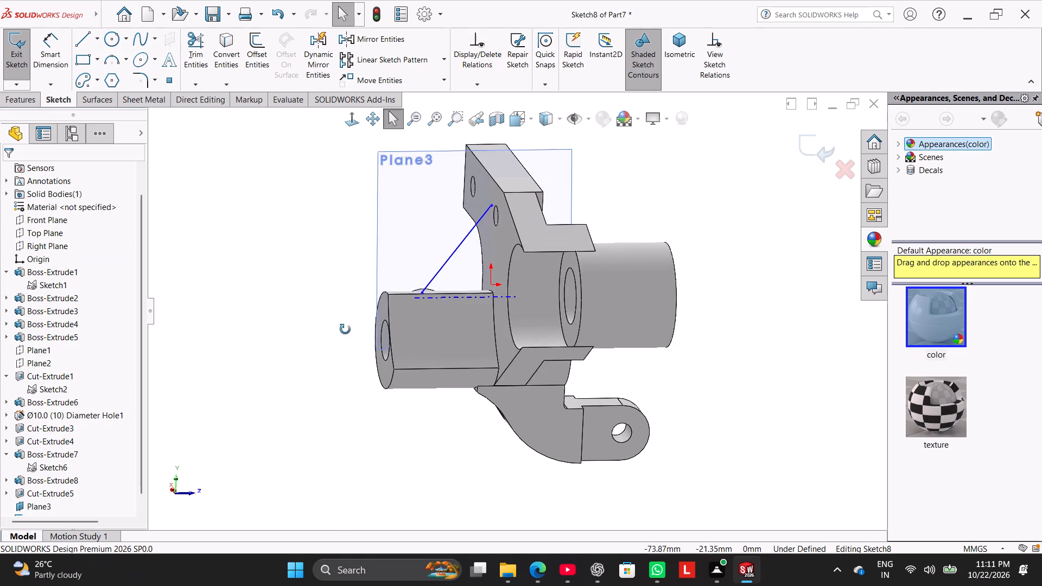
{"action": "middle_click_drag", "start_coordinate": [345, 329], "coordinate": [408, 404]}
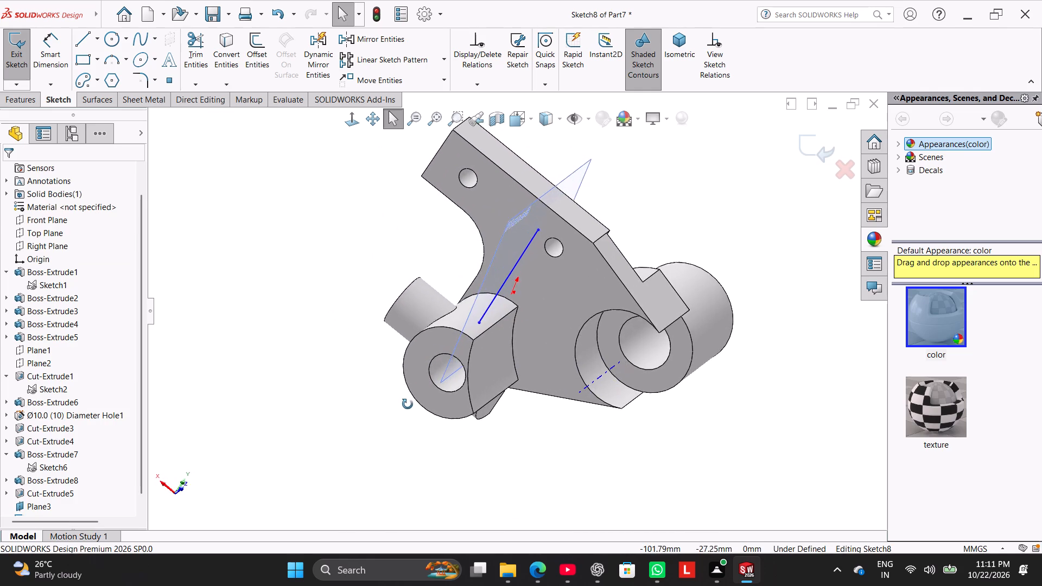
{"action": "middle_click_drag", "start_coordinate": [408, 404], "coordinate": [353, 341]}
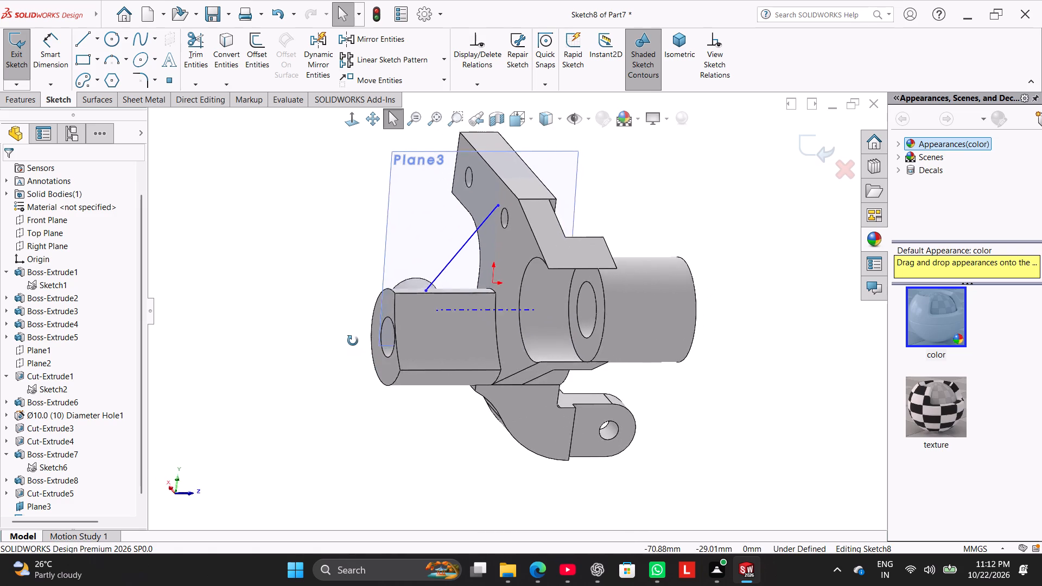
{"action": "middle_click_drag", "start_coordinate": [353, 341], "coordinate": [348, 324]}
{"action": "left_click", "coordinate": [355, 125]}
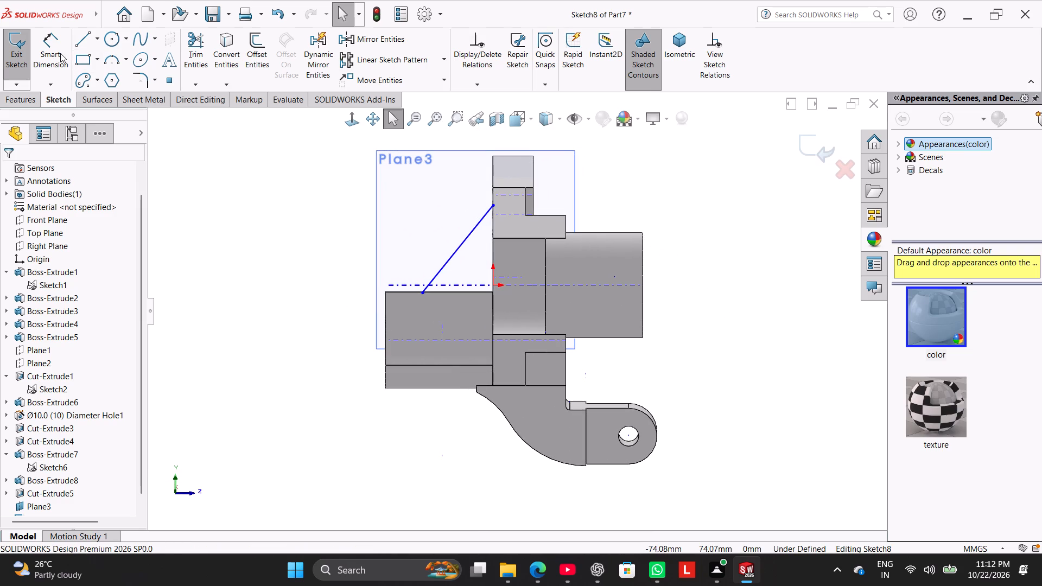
{"action": "left_click", "coordinate": [54, 50]}
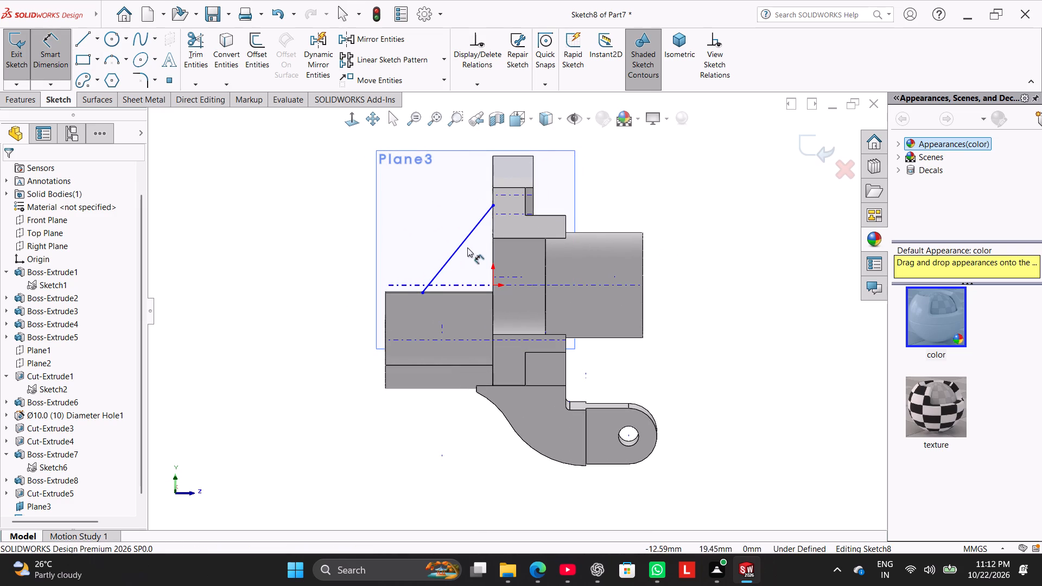
{"action": "left_click", "coordinate": [422, 292]}
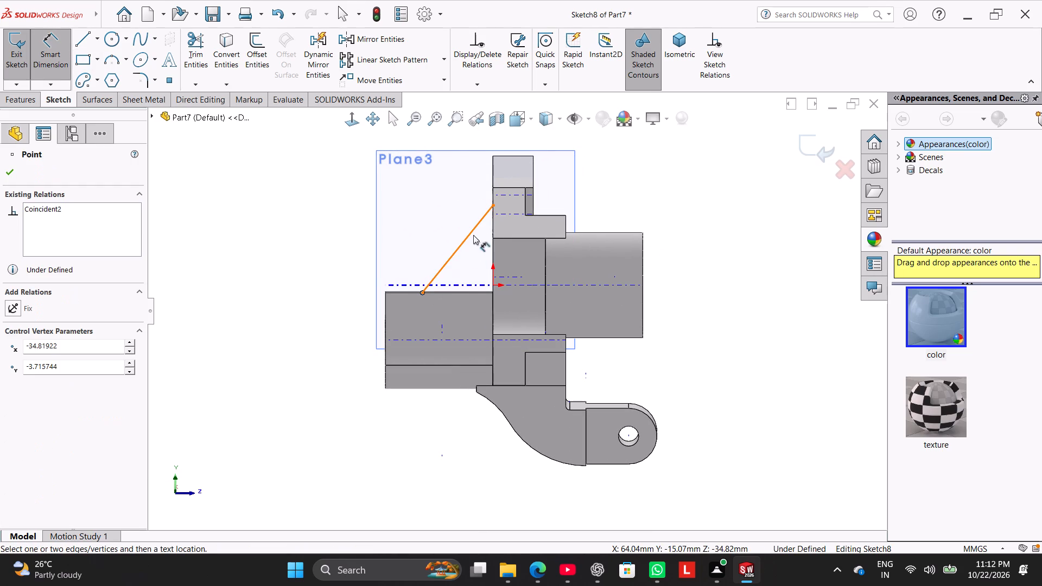
{"action": "left_click", "coordinate": [493, 203]}
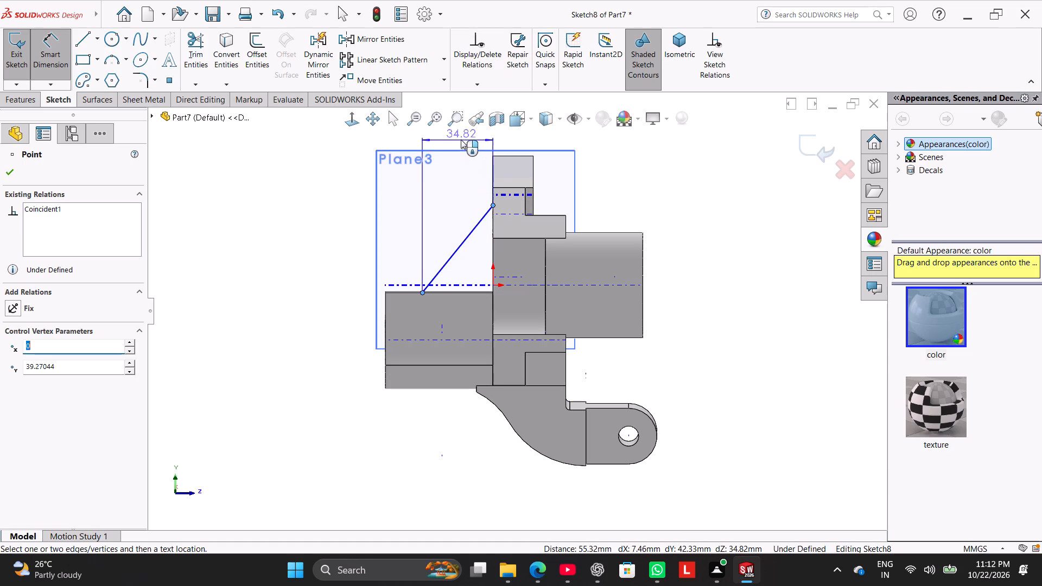
{"action": "left_click", "coordinate": [459, 138]}
{"action": "type", "text": "33"}
{"action": "key", "text": "Return"}
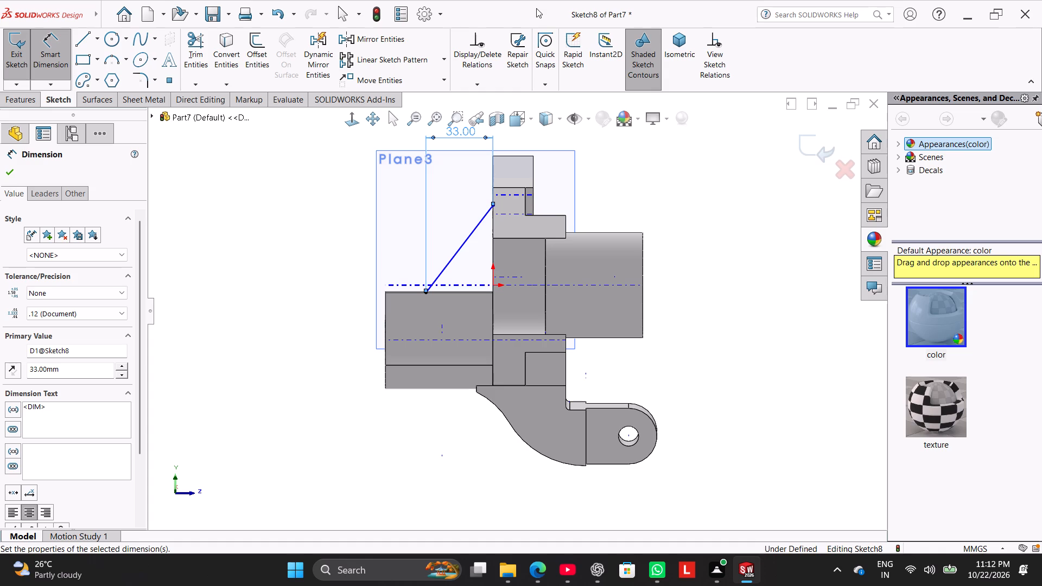
Dimension the sloping line's aligned length as 45 mm.
{"action": "left_click", "coordinate": [449, 263]}
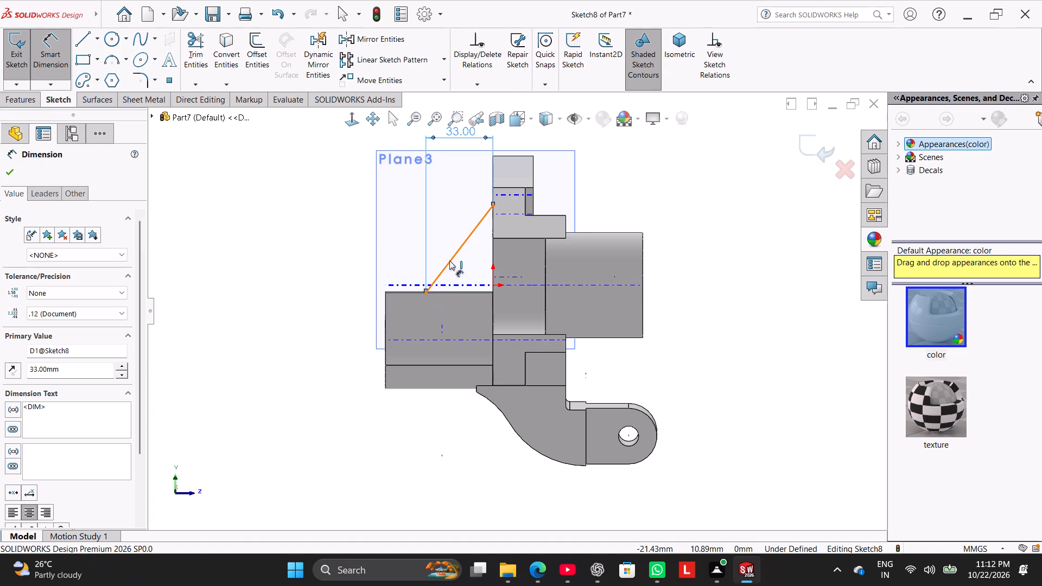
{"action": "left_click", "coordinate": [437, 238]}
{"action": "type", "text": "45"}
{"action": "key", "text": "Return"}
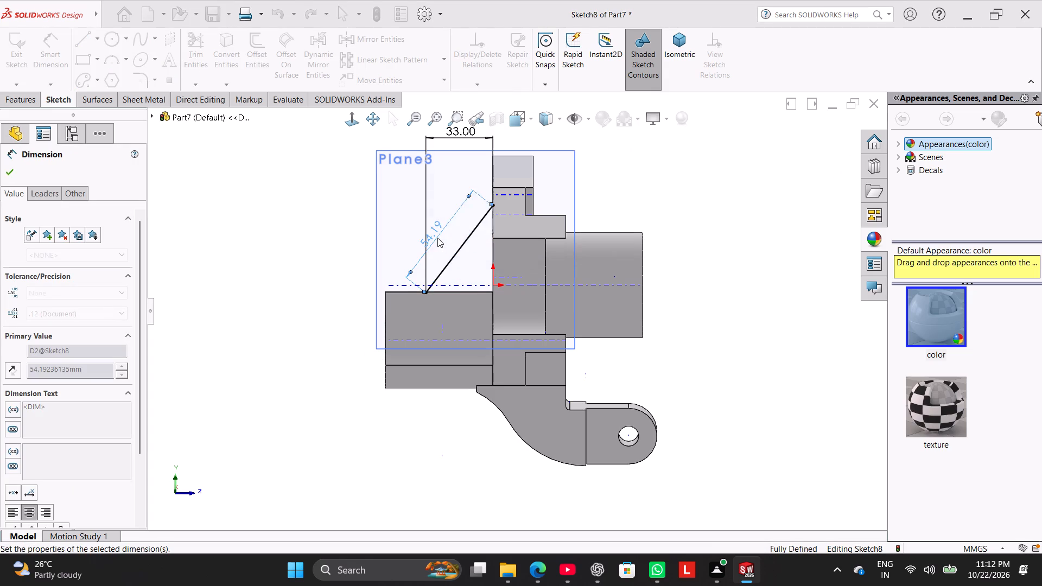
{"action": "right_click", "coordinate": [667, 182]}
{"action": "left_click", "coordinate": [705, 214]}
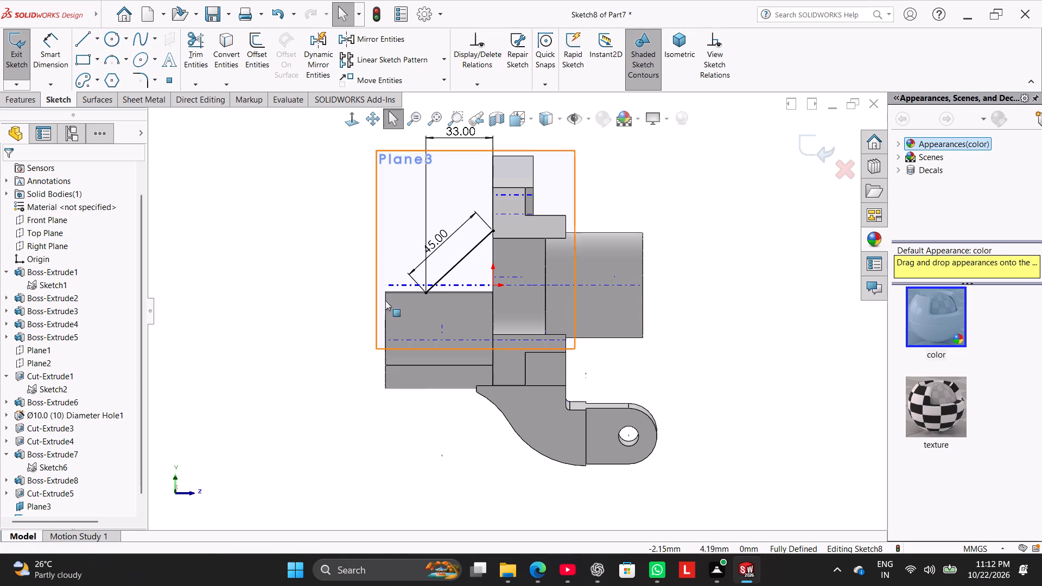
Create a rib from the sloping line, 14 mm thick across both sides, filling between the lower boss and the plate's back face.
{"action": "middle_click_drag", "start_coordinate": [288, 276], "coordinate": [328, 358]}
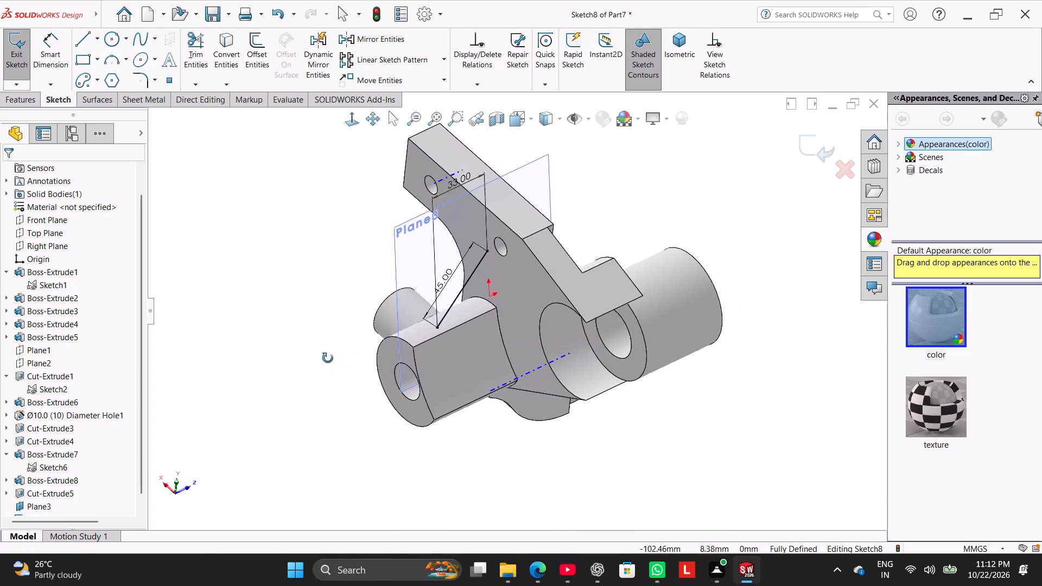
{"action": "middle_click_drag", "start_coordinate": [328, 358], "coordinate": [377, 350]}
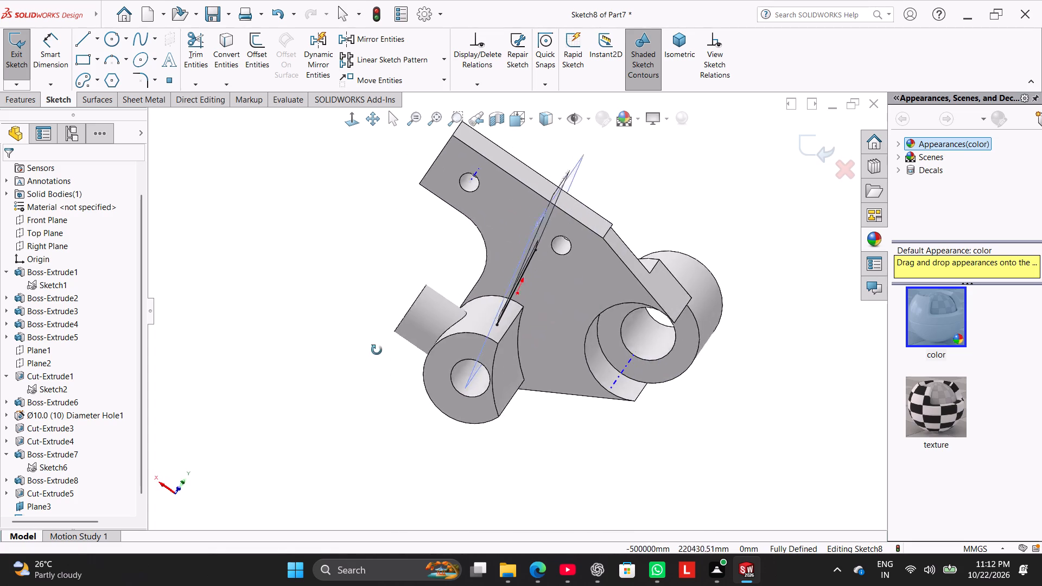
{"action": "middle_click_drag", "start_coordinate": [377, 350], "coordinate": [347, 312]}
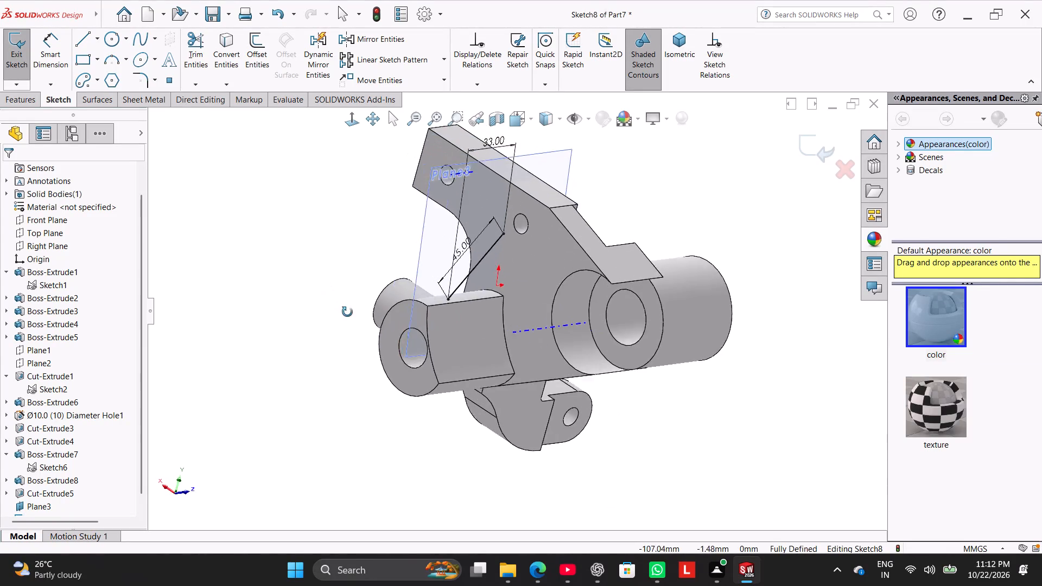
{"action": "middle_click_drag", "start_coordinate": [347, 312], "coordinate": [335, 343]}
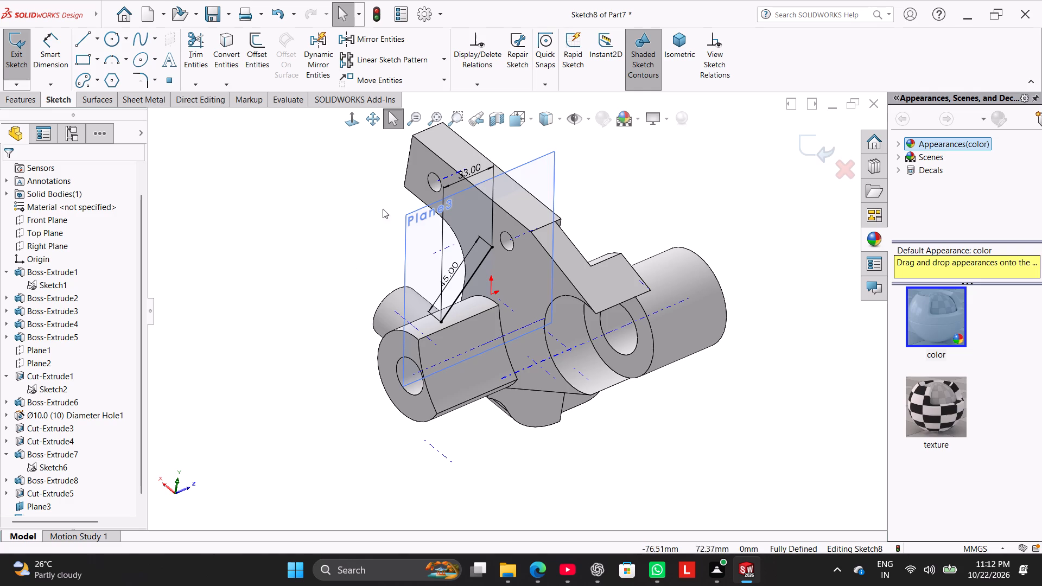
{"action": "left_click", "coordinate": [37, 103]}
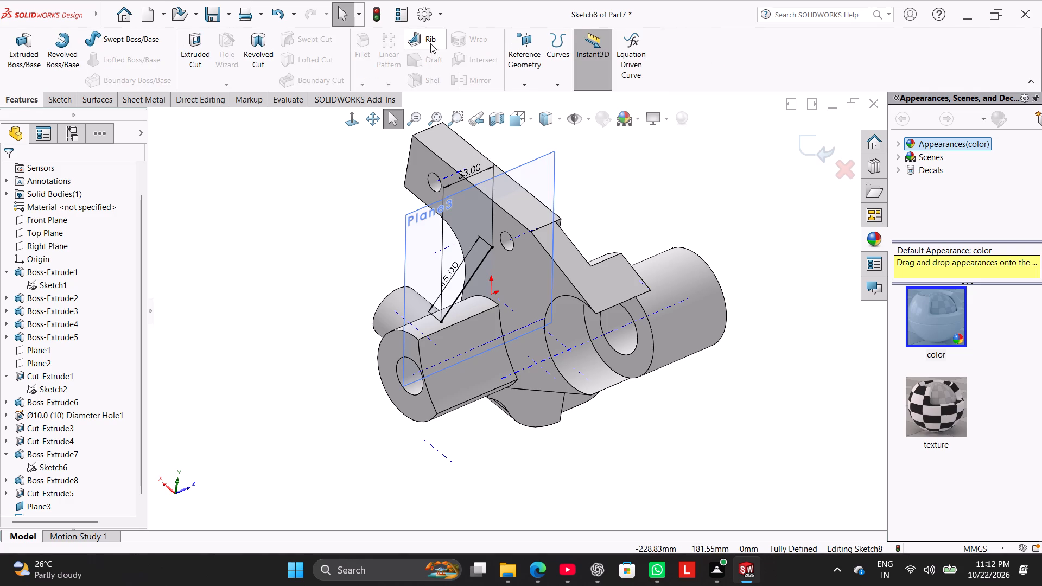
{"action": "left_click", "coordinate": [430, 41]}
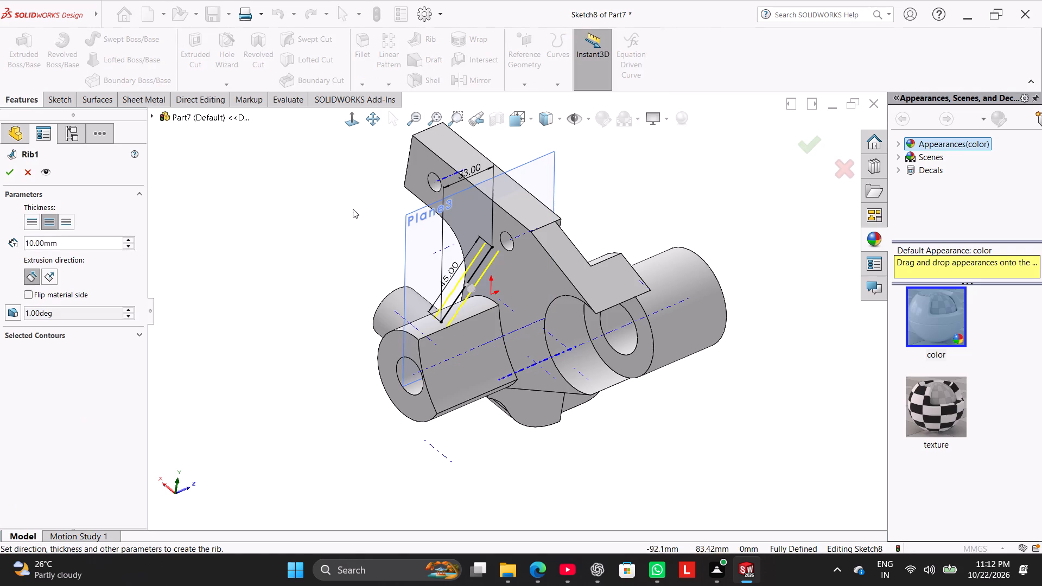
{"action": "middle_click_drag", "start_coordinate": [355, 211], "coordinate": [353, 234]}
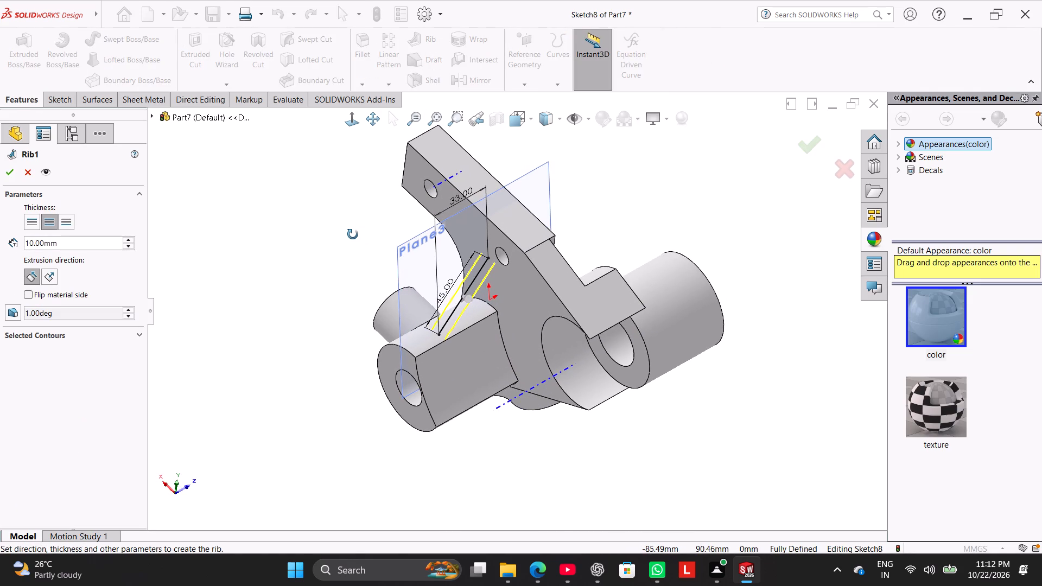
{"action": "middle_click_drag", "start_coordinate": [353, 234], "coordinate": [334, 209]}
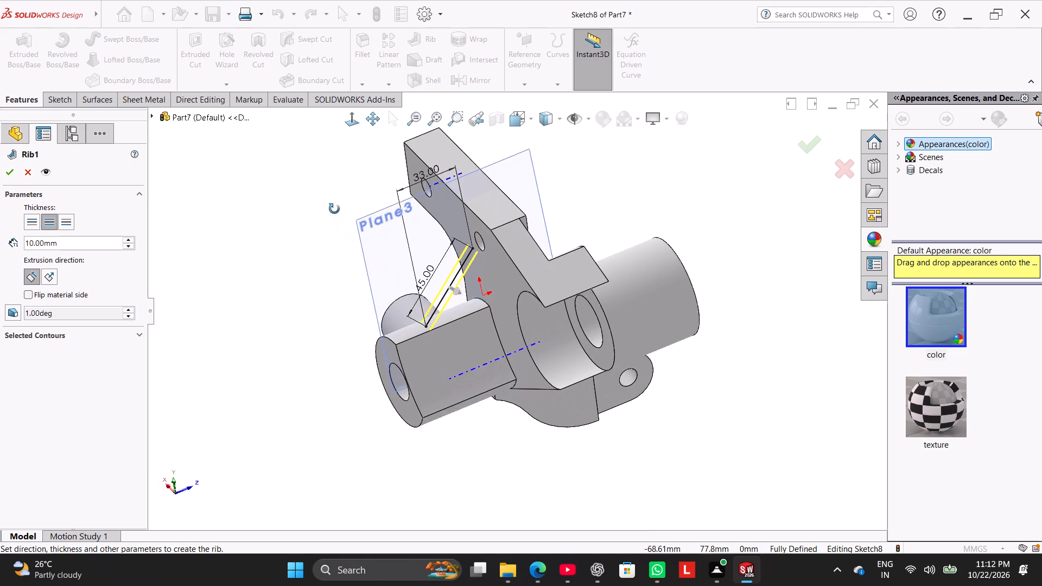
{"action": "middle_click_drag", "start_coordinate": [334, 209], "coordinate": [348, 189]}
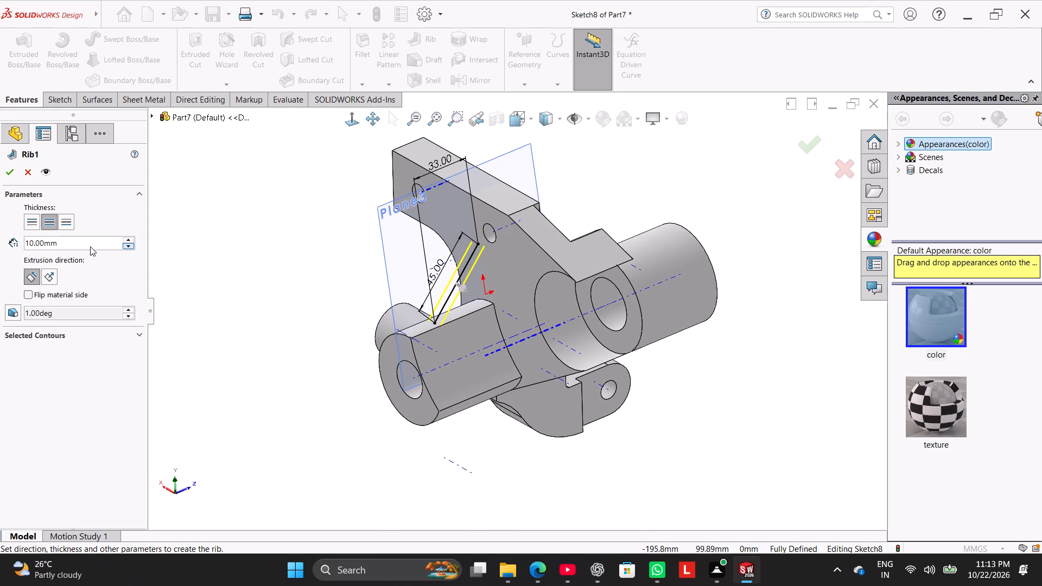
{"action": "double_click", "coordinate": [90, 246]}
{"action": "double_click", "coordinate": [92, 245]}
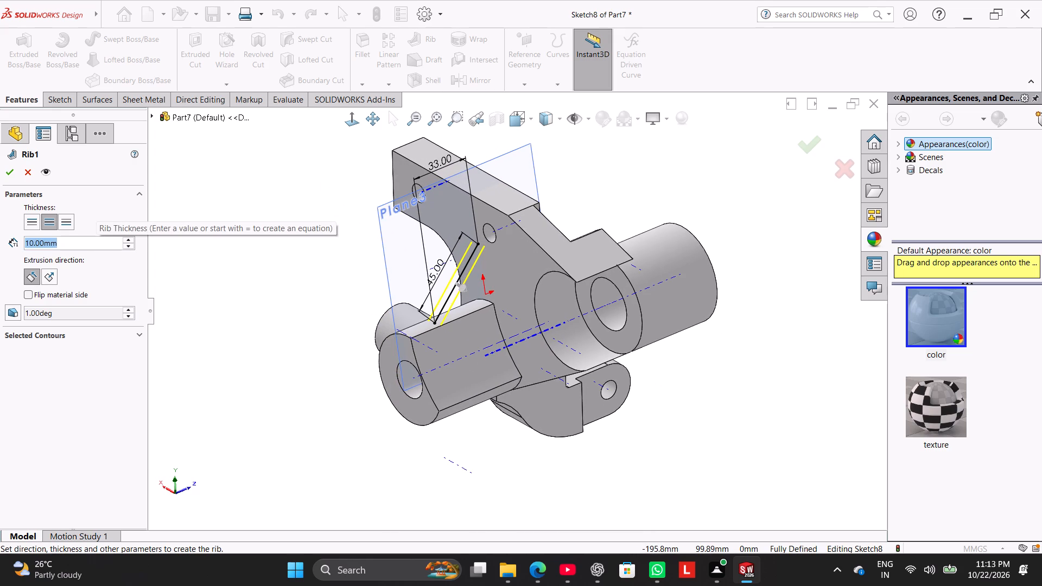
{"action": "type", "text": "14"}
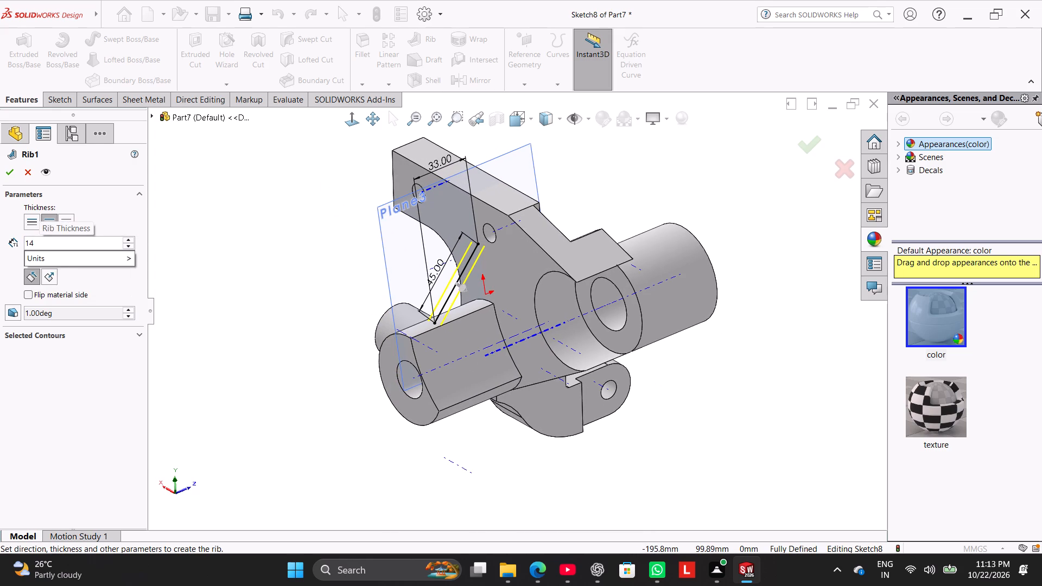
{"action": "key", "text": "Return"}
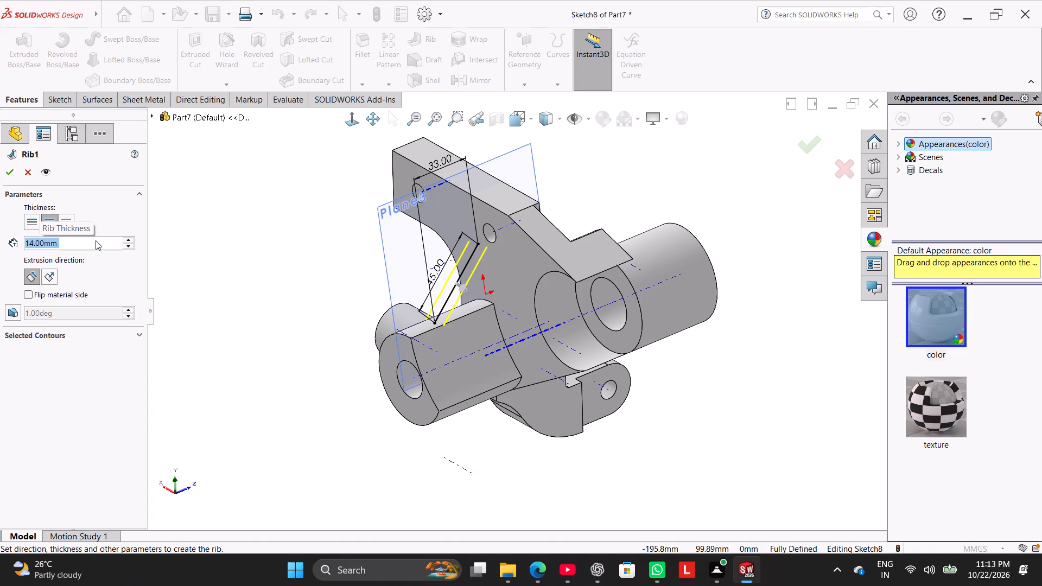
{"action": "left_click", "coordinate": [16, 173]}
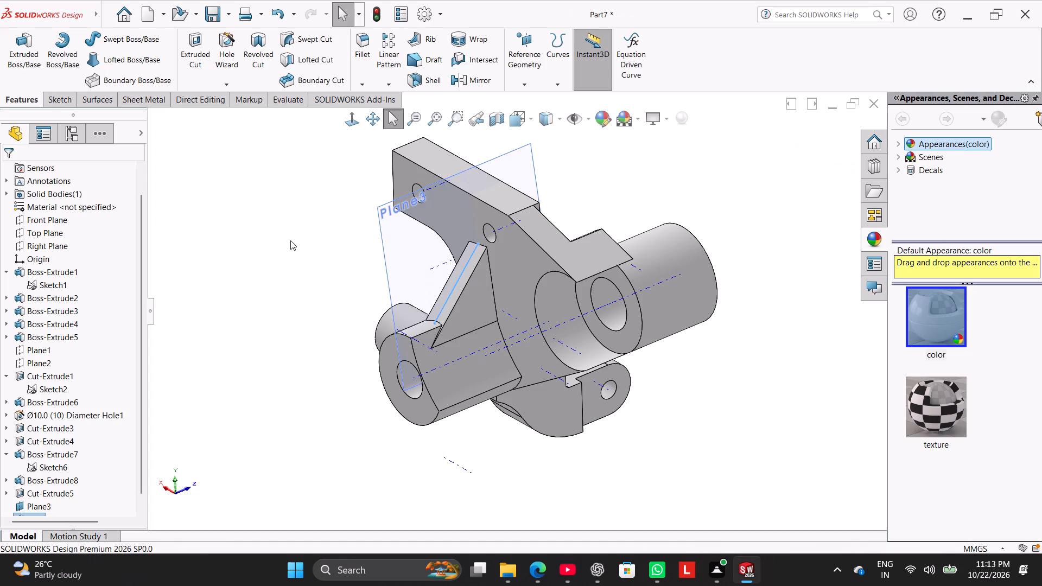
{"action": "left_click", "coordinate": [296, 241]}
Examine the rib and its junctions with the lower boss and plate from several angles.
{"action": "middle_click_drag", "start_coordinate": [325, 277], "coordinate": [329, 290]}
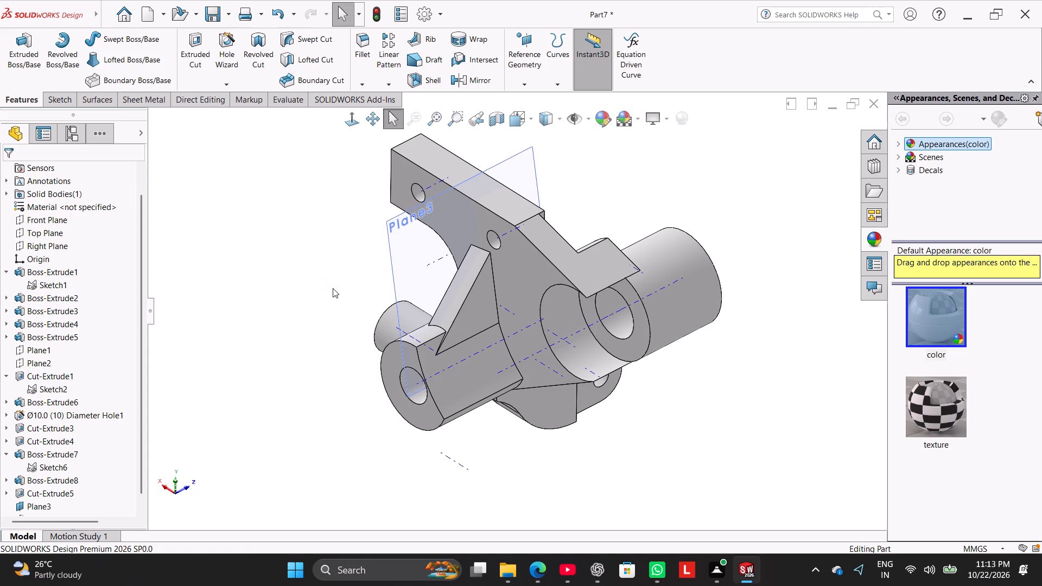
{"action": "middle_click_drag", "start_coordinate": [312, 311], "coordinate": [320, 313]}
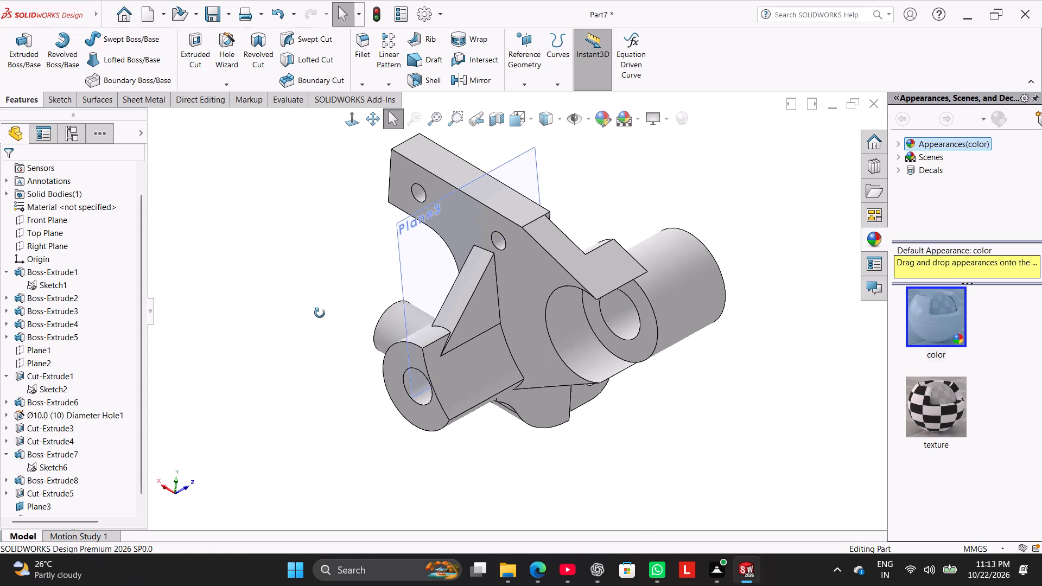
{"action": "middle_click_drag", "start_coordinate": [320, 313], "coordinate": [347, 312]}
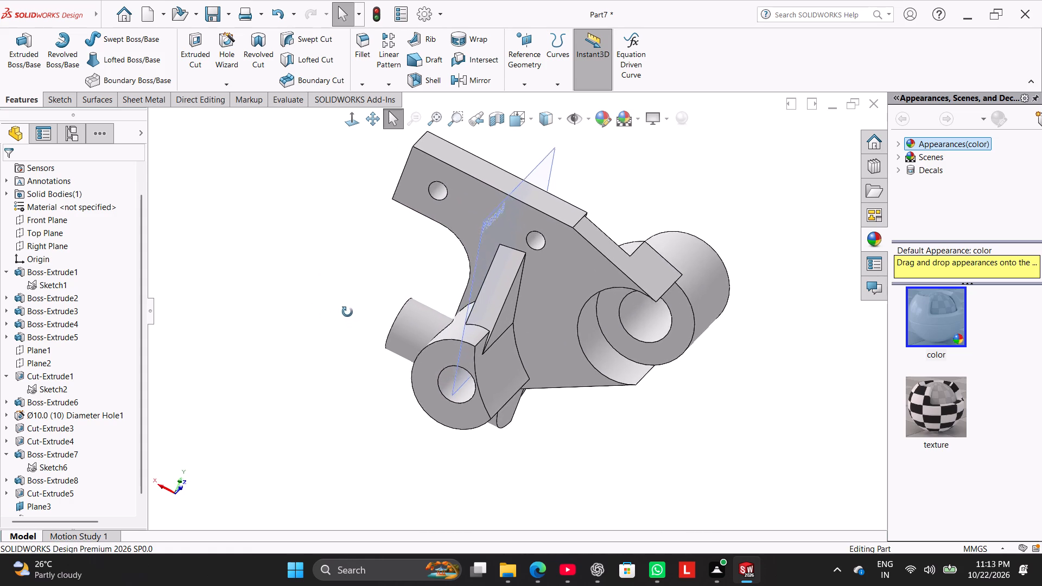
{"action": "middle_click_drag", "start_coordinate": [347, 312], "coordinate": [356, 301]}
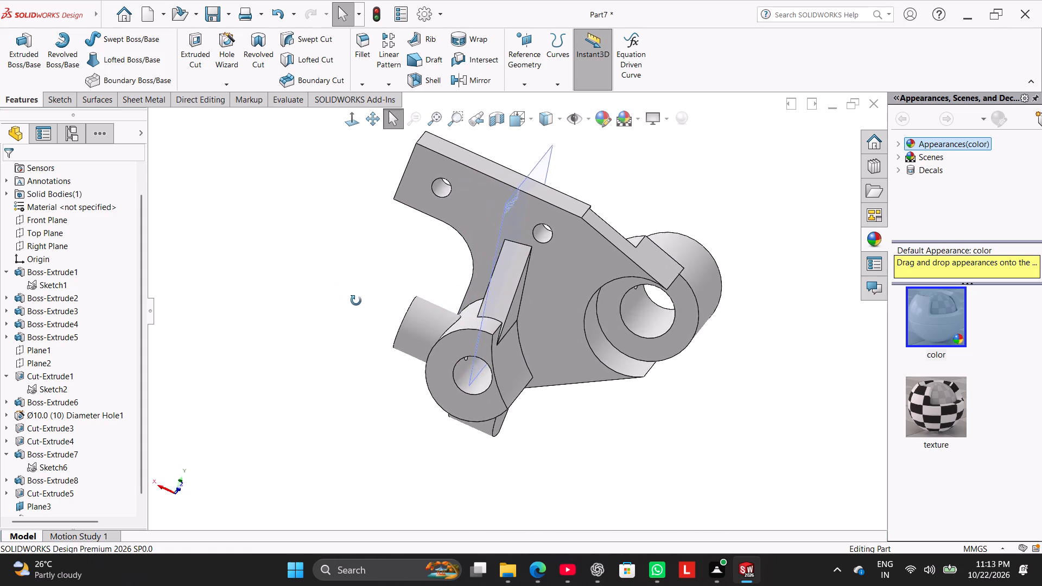
{"action": "middle_click_drag", "start_coordinate": [356, 301], "coordinate": [355, 308]}
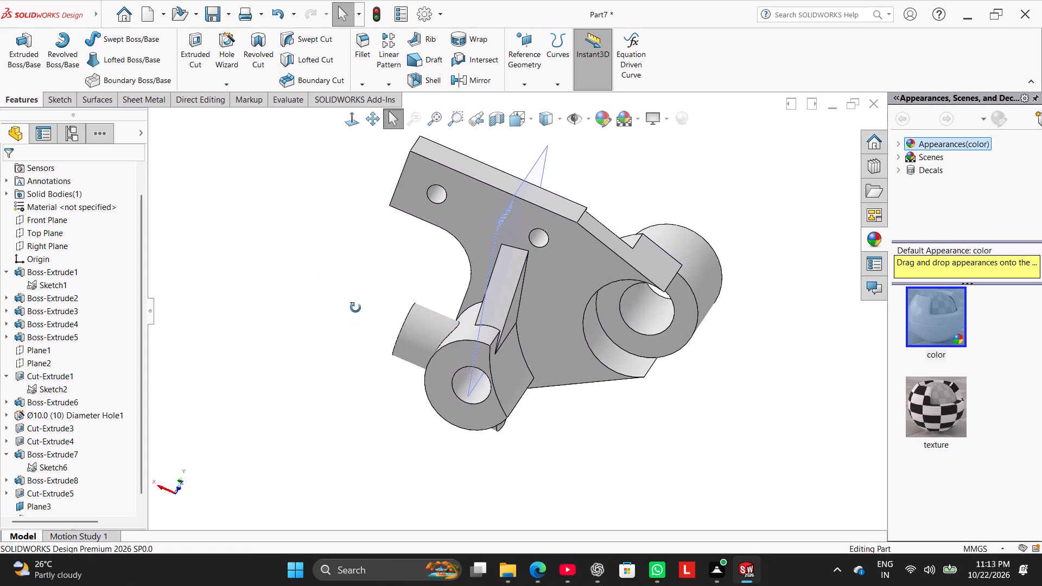
{"action": "middle_click_drag", "start_coordinate": [355, 308], "coordinate": [360, 286]}
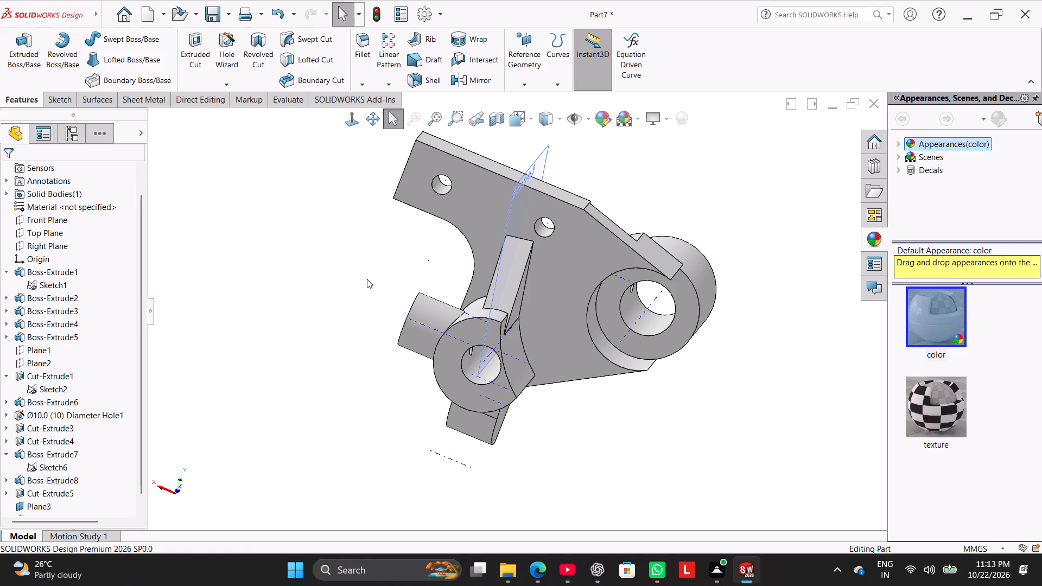
{"action": "middle_click_drag", "start_coordinate": [334, 291], "coordinate": [303, 244]}
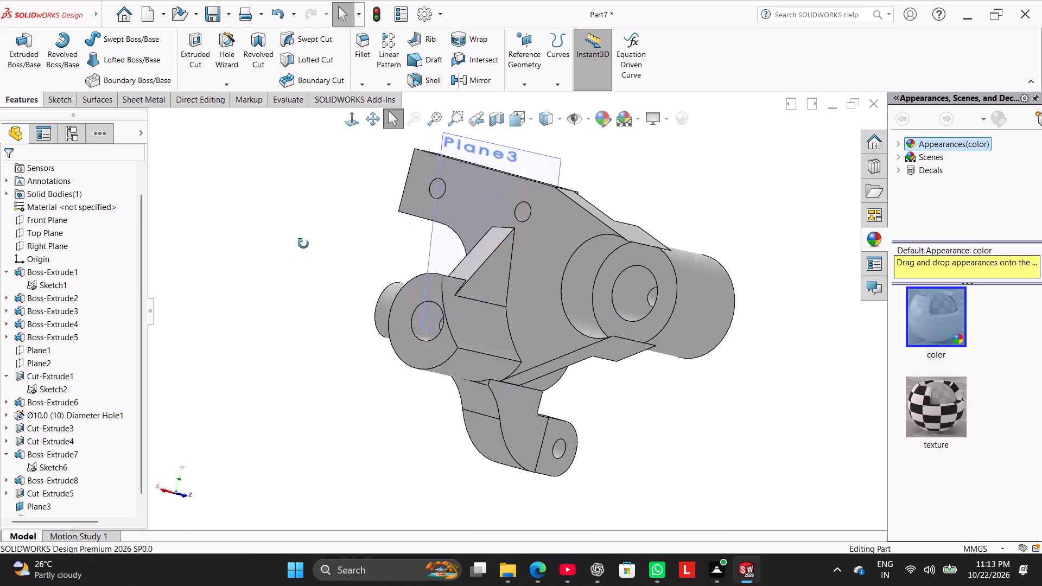
{"action": "middle_click_drag", "start_coordinate": [303, 244], "coordinate": [345, 297]}
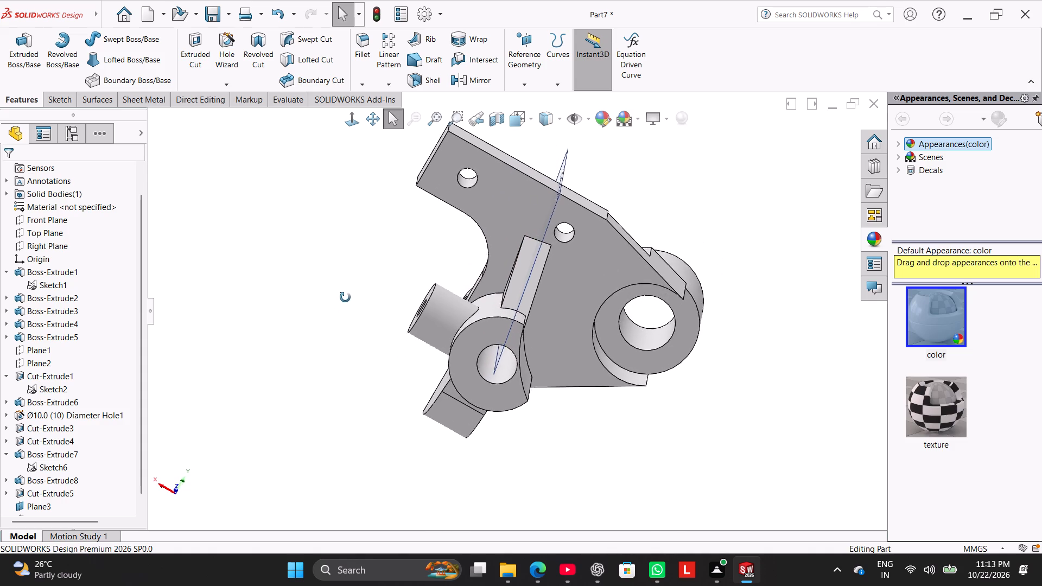
{"action": "middle_click_drag", "start_coordinate": [345, 297], "coordinate": [326, 302]}
{"action": "right_click_drag", "start_coordinate": [325, 297], "coordinate": [366, 254]}
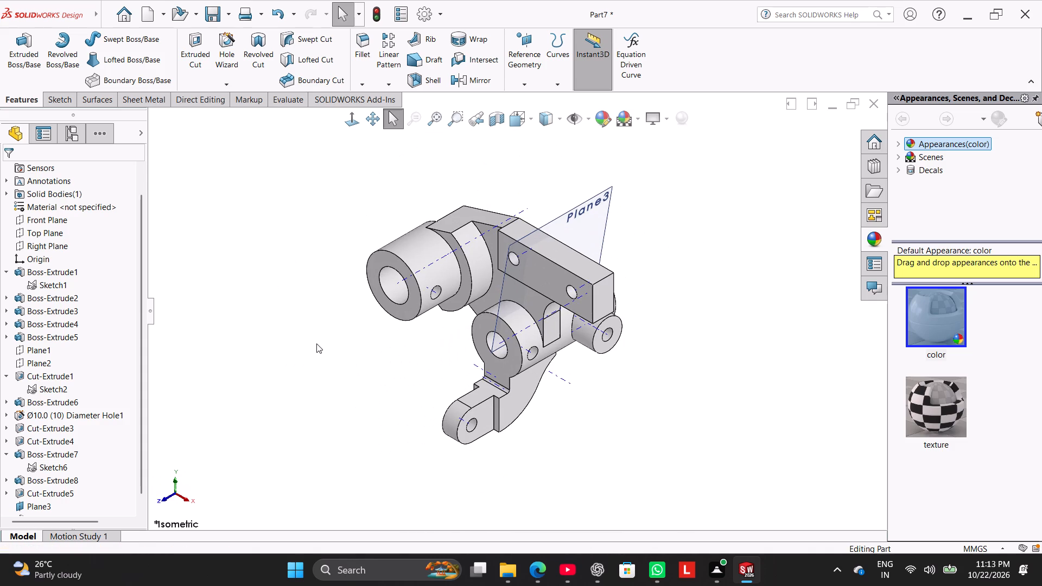
{"action": "middle_click_drag", "start_coordinate": [351, 292], "coordinate": [249, 345]}
{"action": "middle_click_drag", "start_coordinate": [330, 332], "coordinate": [277, 396]}
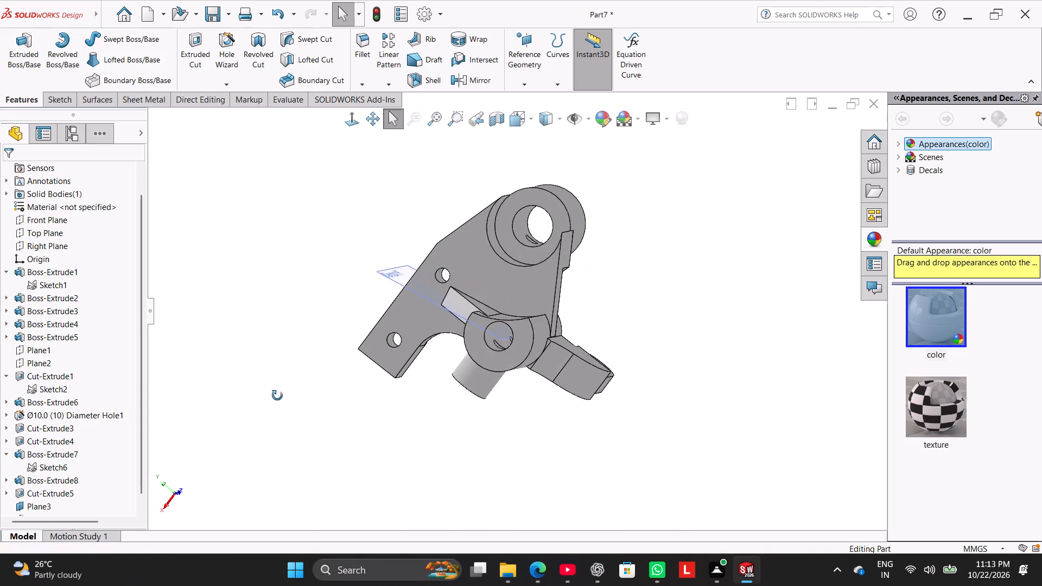
{"action": "middle_click_drag", "start_coordinate": [277, 396], "coordinate": [276, 397]}
{"action": "middle_click_drag", "start_coordinate": [449, 191], "coordinate": [507, 308]}
{"action": "middle_click", "coordinate": [423, 335]}
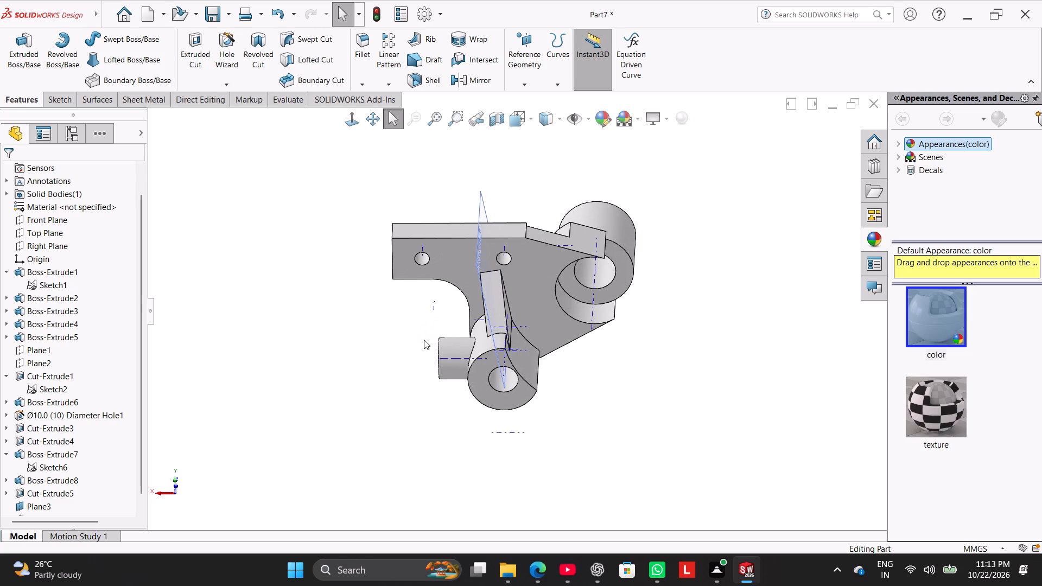
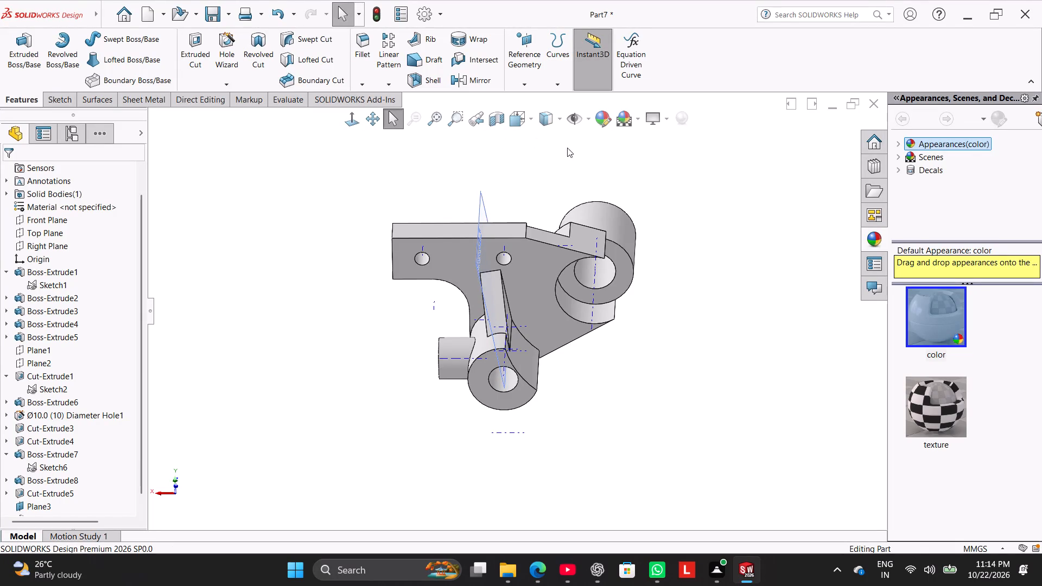
Hide the angled reference plane used for the rib.
{"action": "right_click", "coordinate": [480, 205]}
{"action": "left_click", "coordinate": [524, 191]}
{"action": "left_click", "coordinate": [386, 322]}
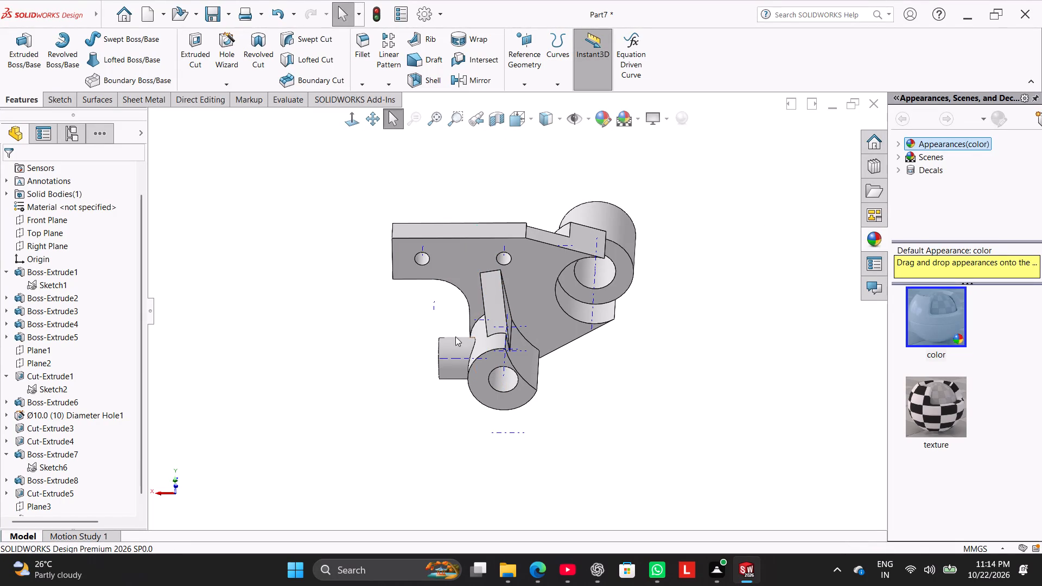
Open the sketch of Cut-Extrude5 on the lower boss for editing and delete its 120 mm diameter dimension.
{"action": "left_click", "coordinate": [10, 375]}
{"action": "left_click", "coordinate": [9, 273]}
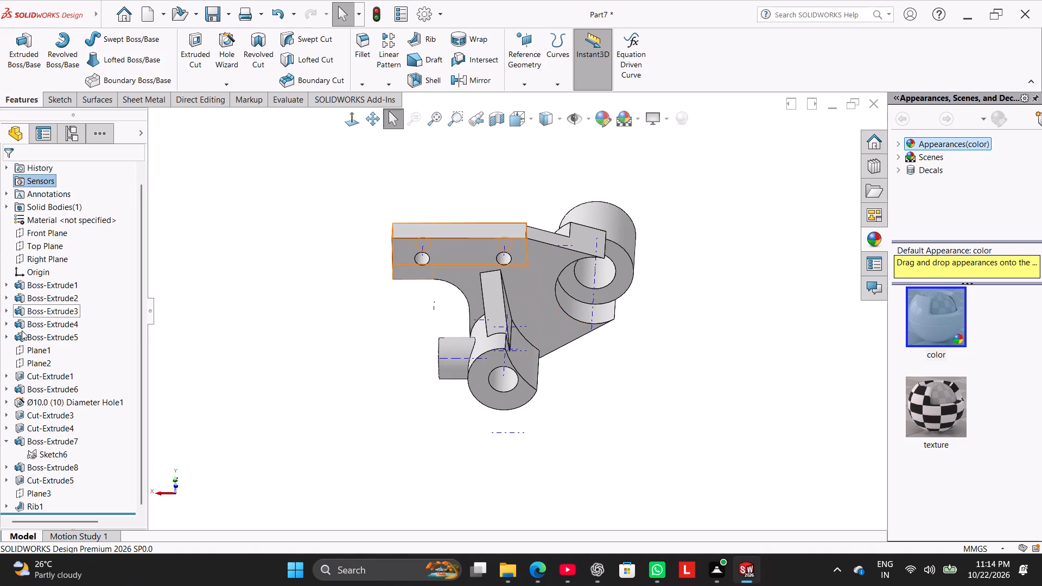
{"action": "left_click", "coordinate": [9, 336]}
{"action": "left_click", "coordinate": [9, 336]}
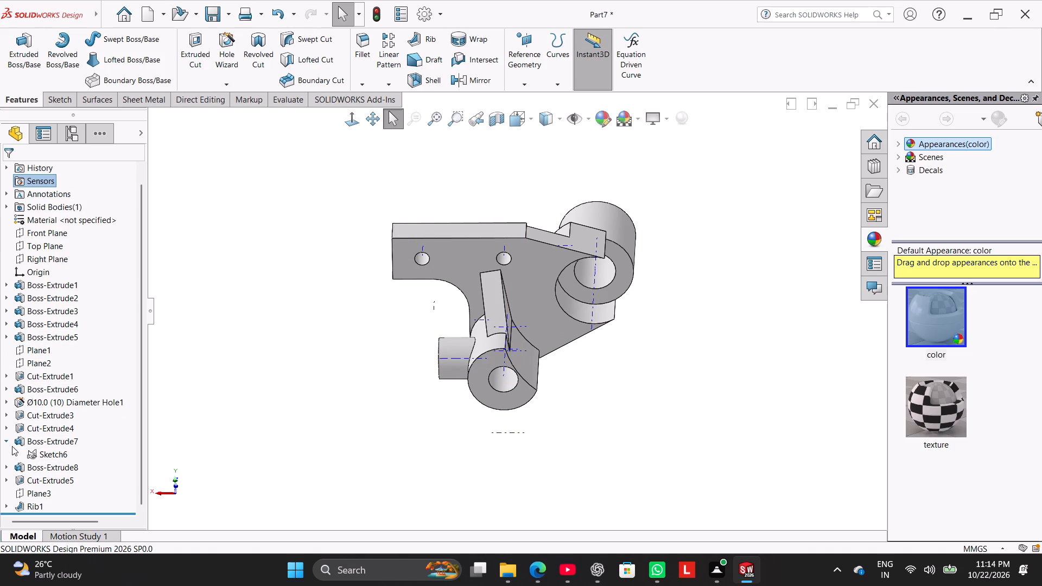
{"action": "left_click", "coordinate": [7, 442]}
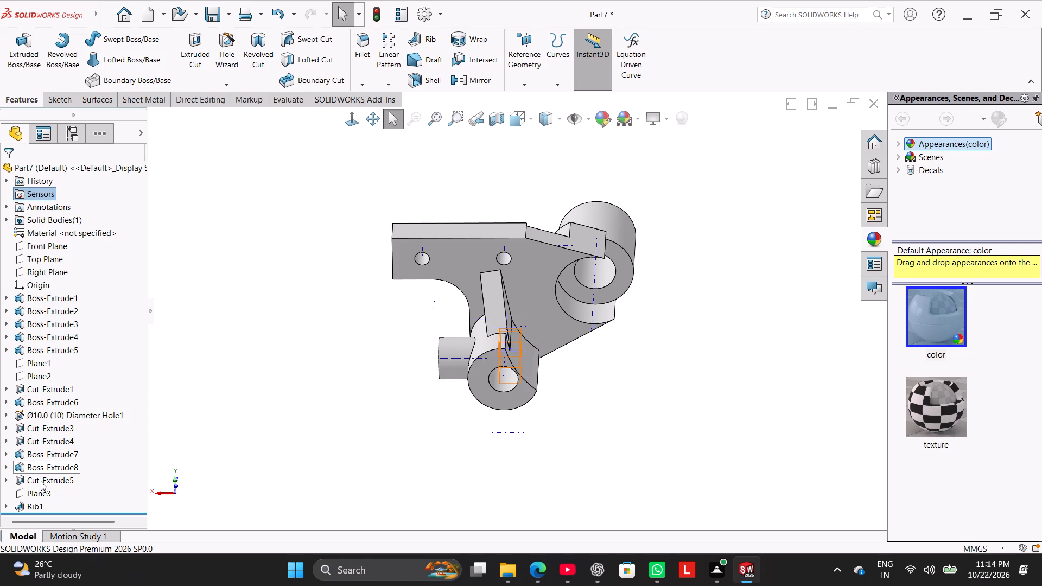
{"action": "left_click", "coordinate": [41, 481]}
{"action": "left_click", "coordinate": [67, 448]}
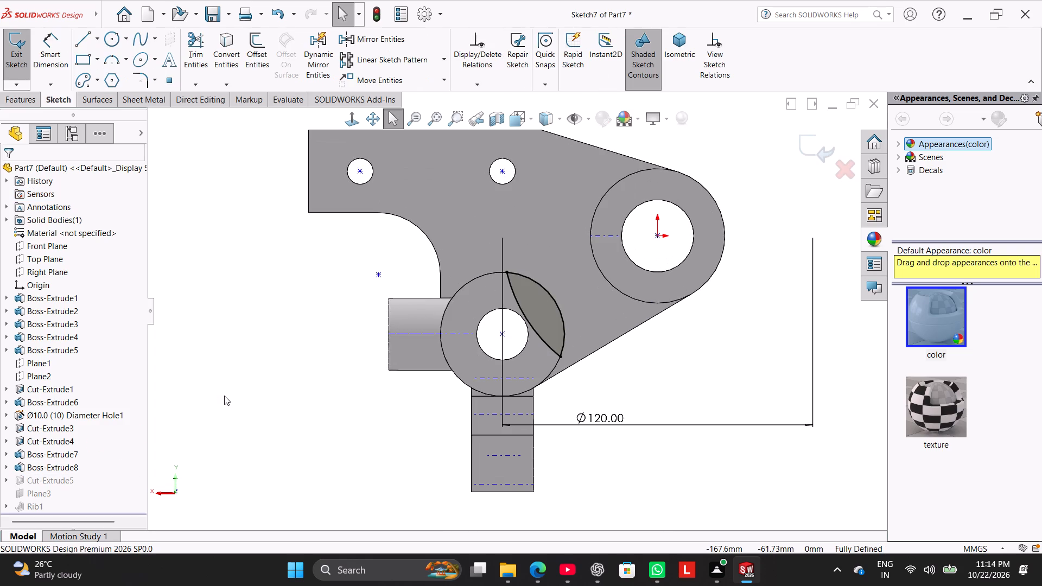
{"action": "left_click", "coordinate": [224, 396]}
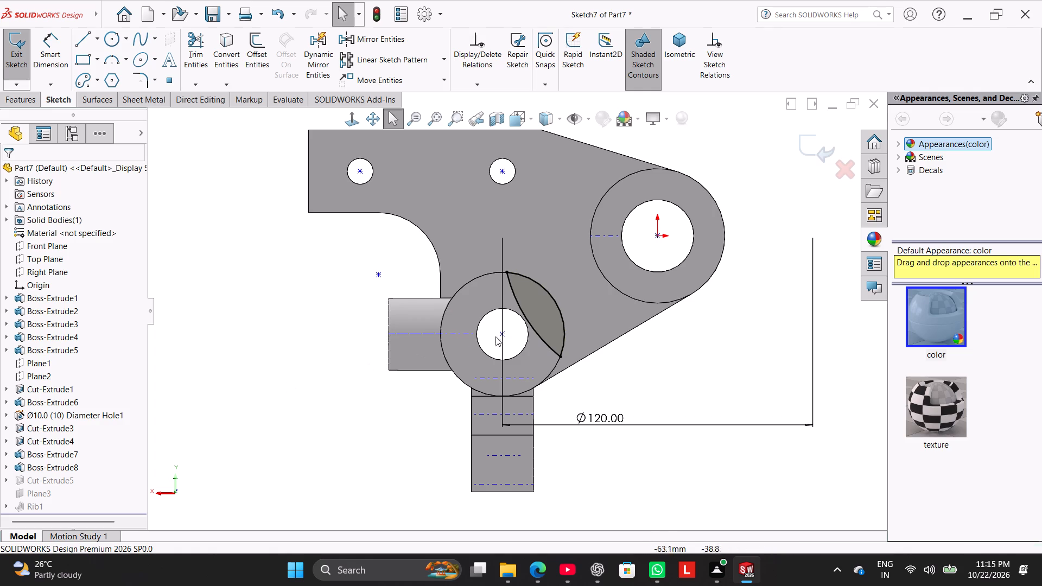
{"action": "right_click", "coordinate": [599, 417]}
{"action": "left_click", "coordinate": [634, 440]}
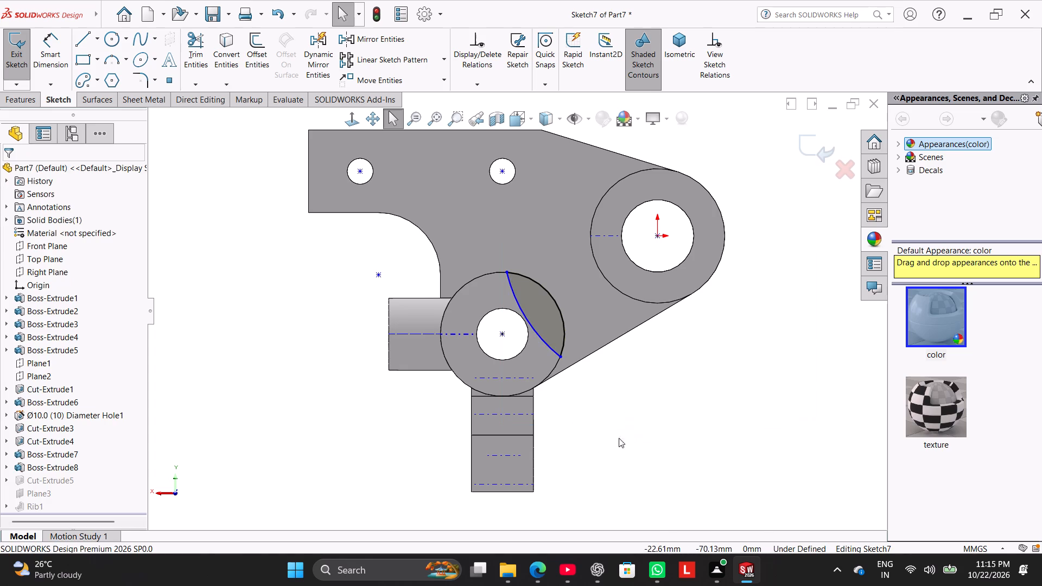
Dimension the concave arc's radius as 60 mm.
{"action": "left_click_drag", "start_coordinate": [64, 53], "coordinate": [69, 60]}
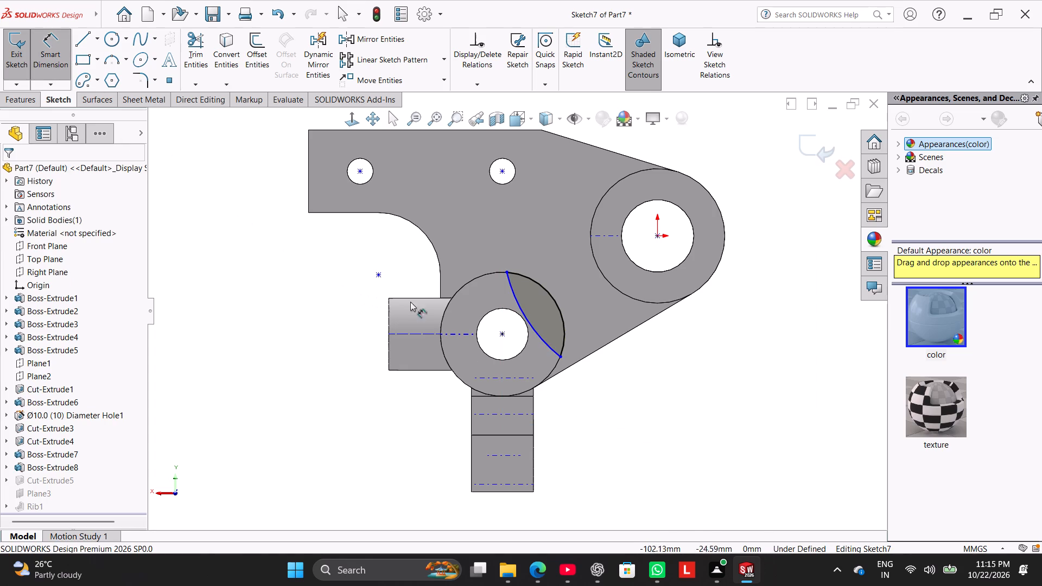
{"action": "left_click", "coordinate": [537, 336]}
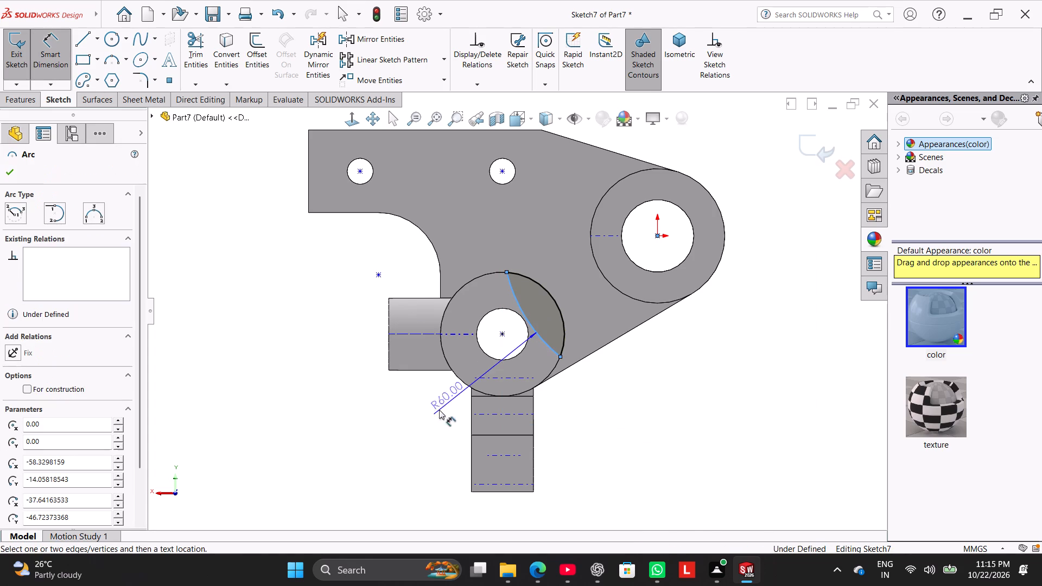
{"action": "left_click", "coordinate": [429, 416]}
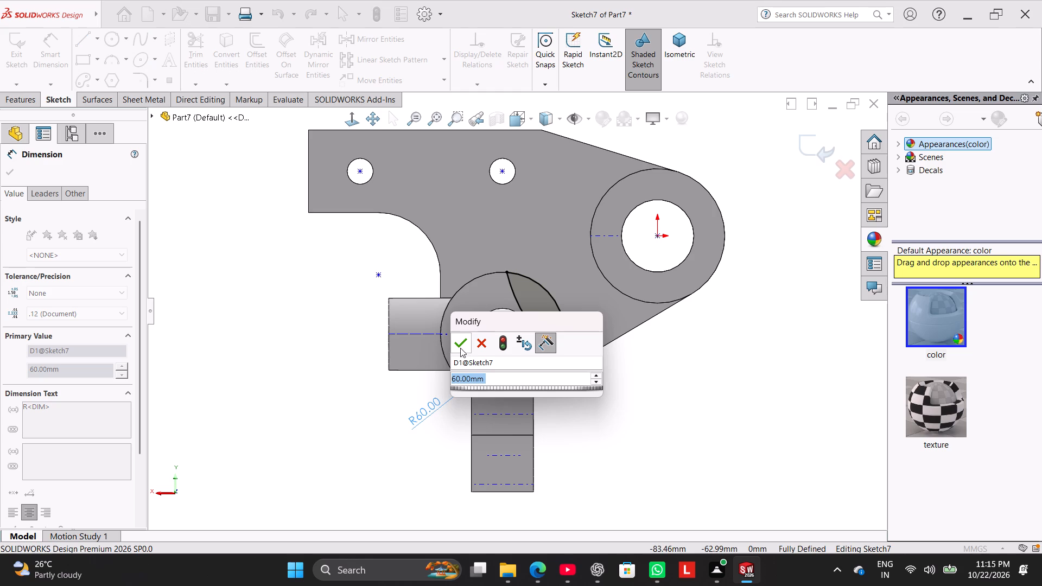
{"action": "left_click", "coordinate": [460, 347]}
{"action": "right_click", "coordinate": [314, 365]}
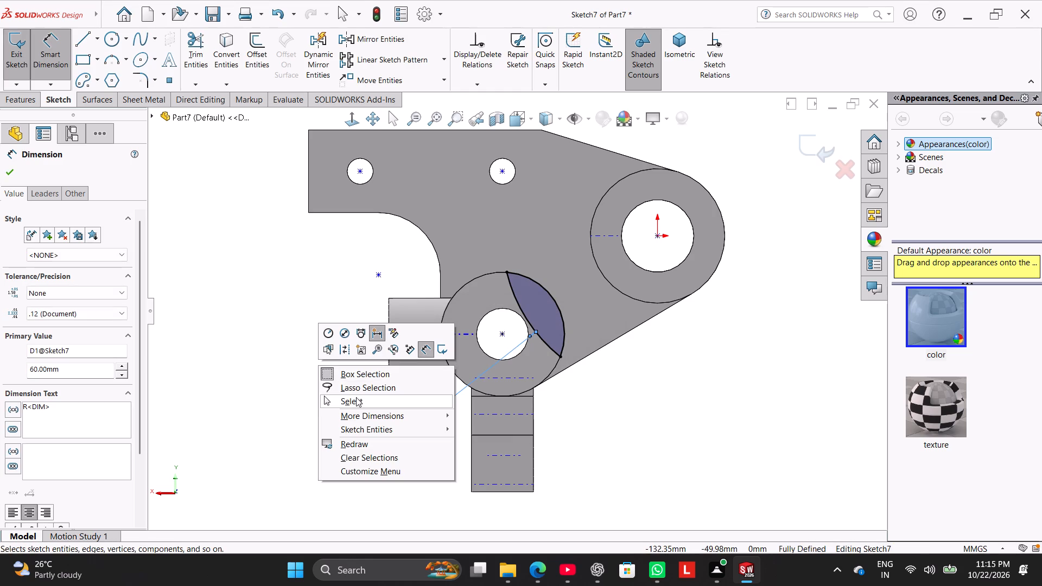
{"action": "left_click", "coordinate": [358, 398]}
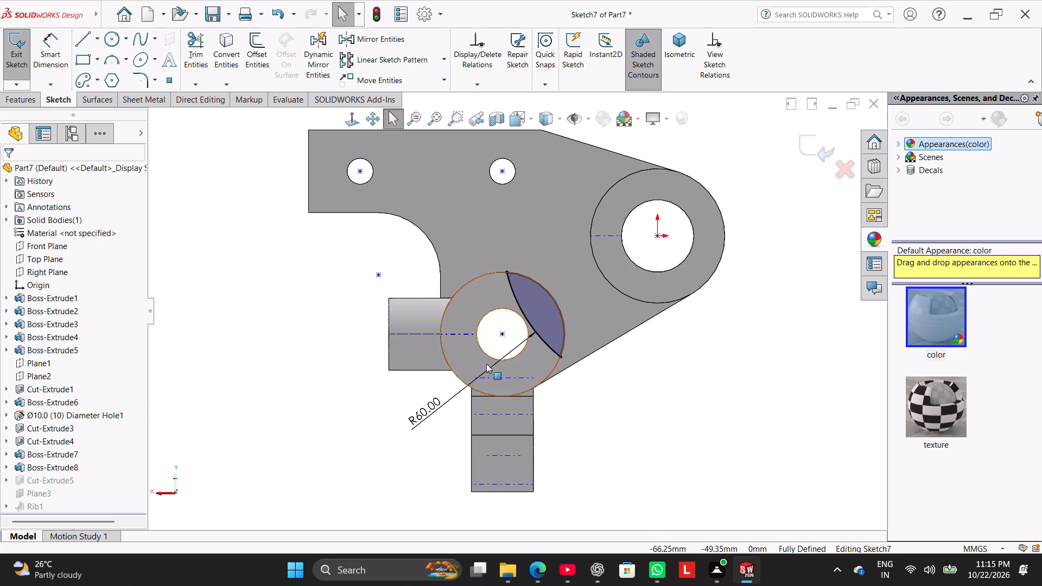
Delete the concave arc and the outer arc that form the crescent-shaped cut profile on the lower boss.
{"action": "right_click", "coordinate": [513, 299]}
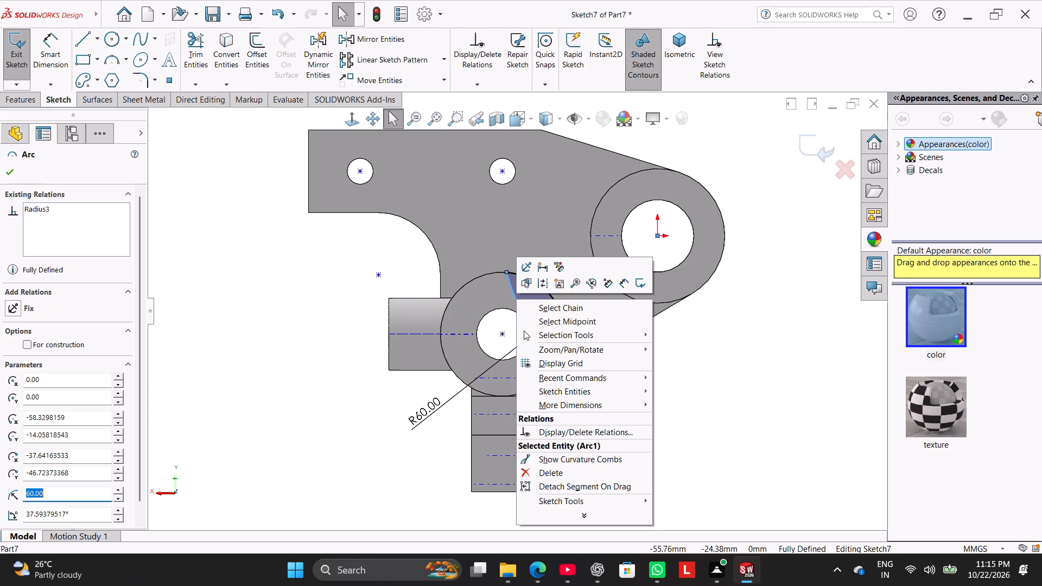
{"action": "left_click", "coordinate": [557, 470]}
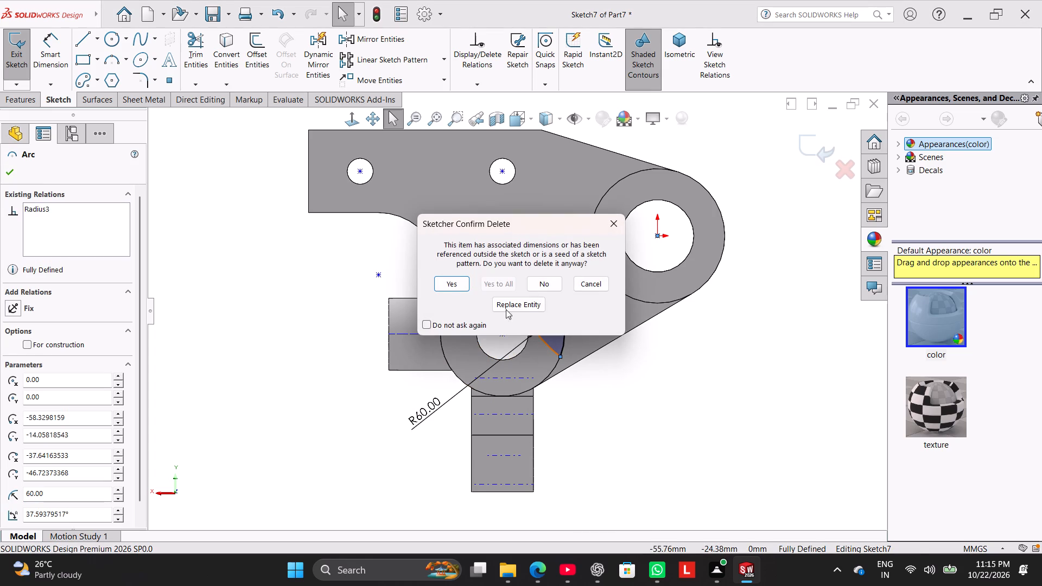
{"action": "left_click", "coordinate": [455, 286]}
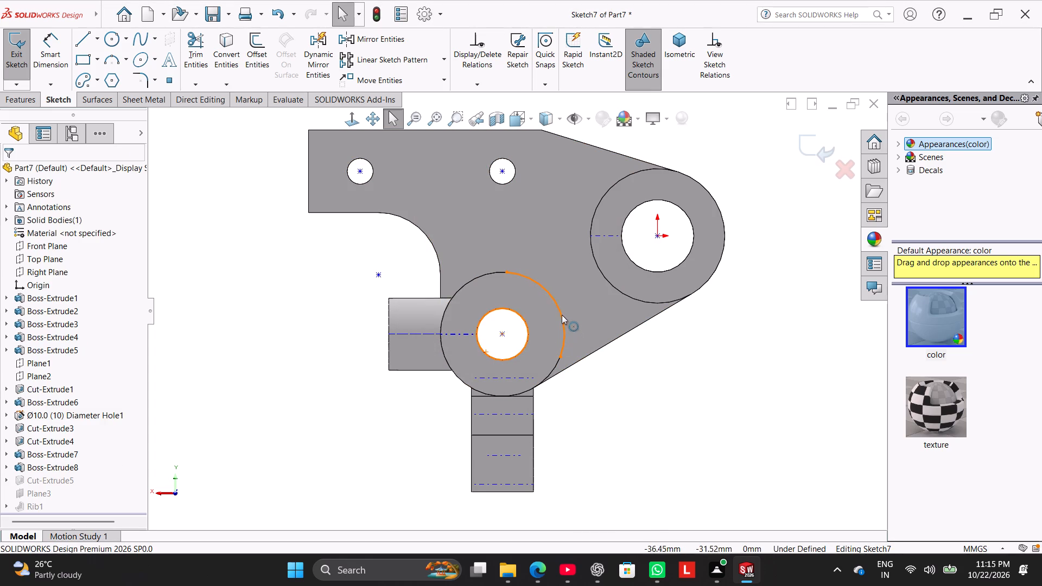
{"action": "right_click", "coordinate": [558, 302]}
{"action": "left_click", "coordinate": [613, 475]}
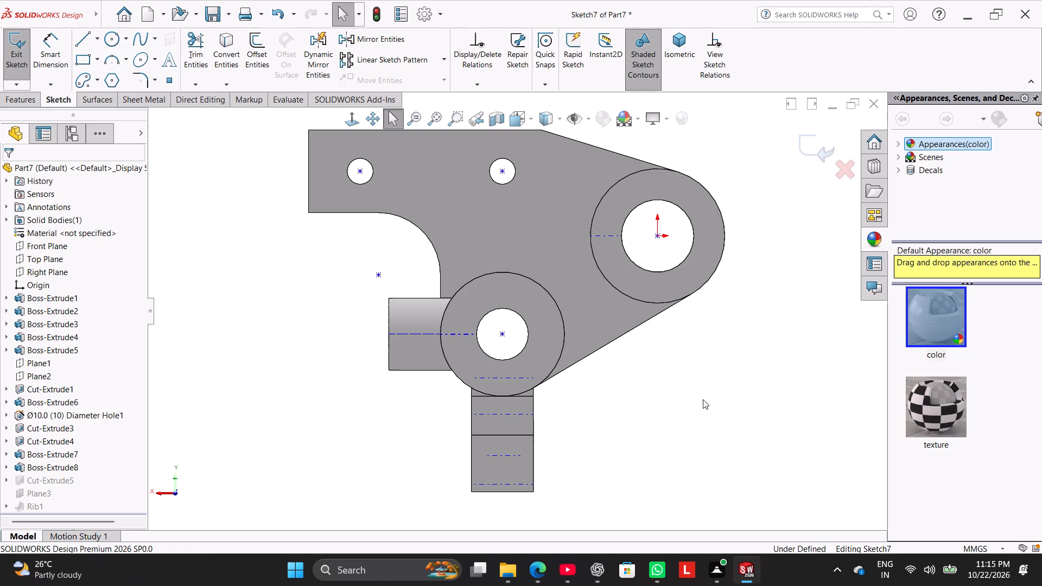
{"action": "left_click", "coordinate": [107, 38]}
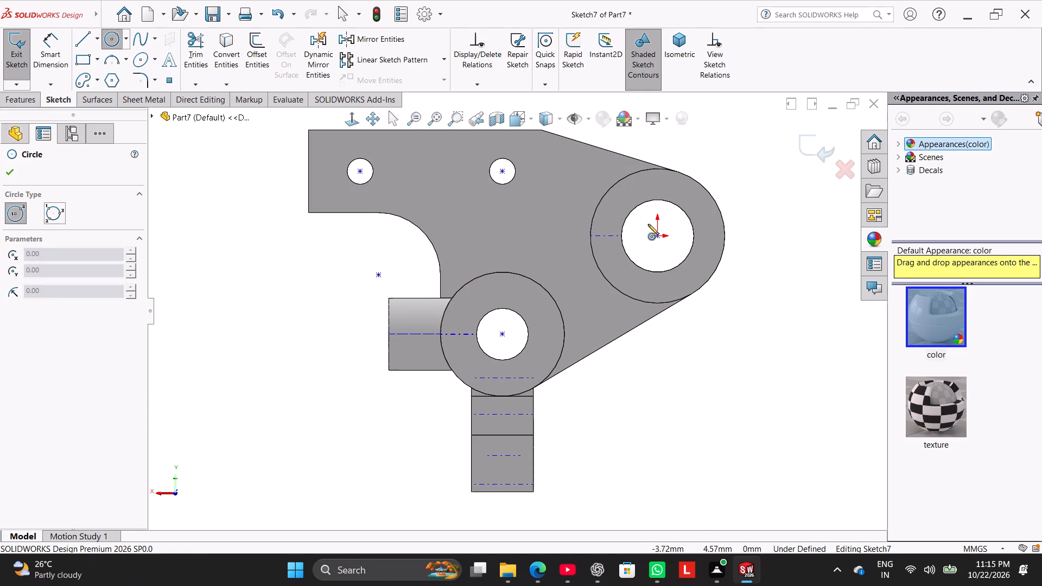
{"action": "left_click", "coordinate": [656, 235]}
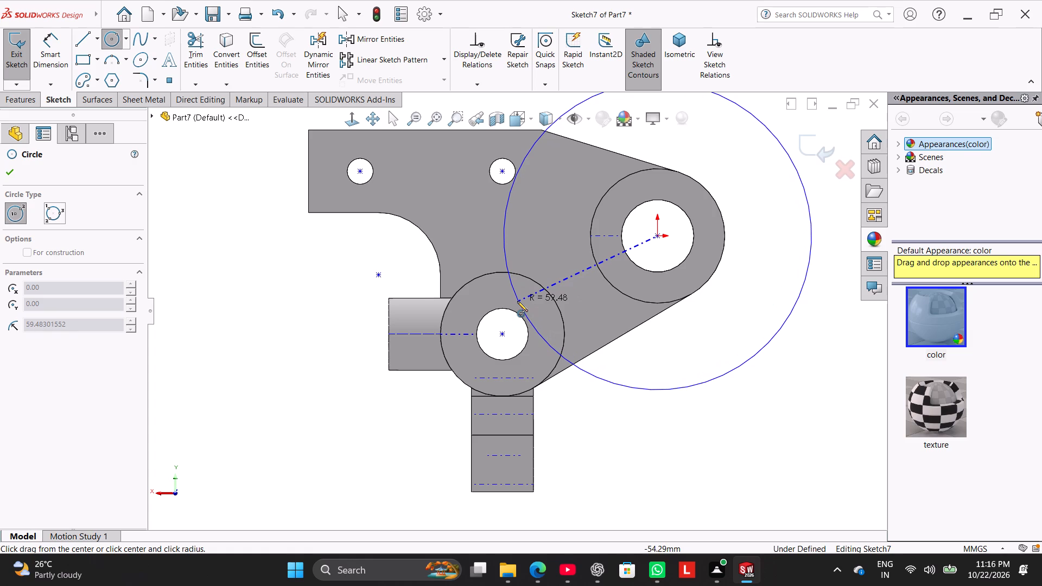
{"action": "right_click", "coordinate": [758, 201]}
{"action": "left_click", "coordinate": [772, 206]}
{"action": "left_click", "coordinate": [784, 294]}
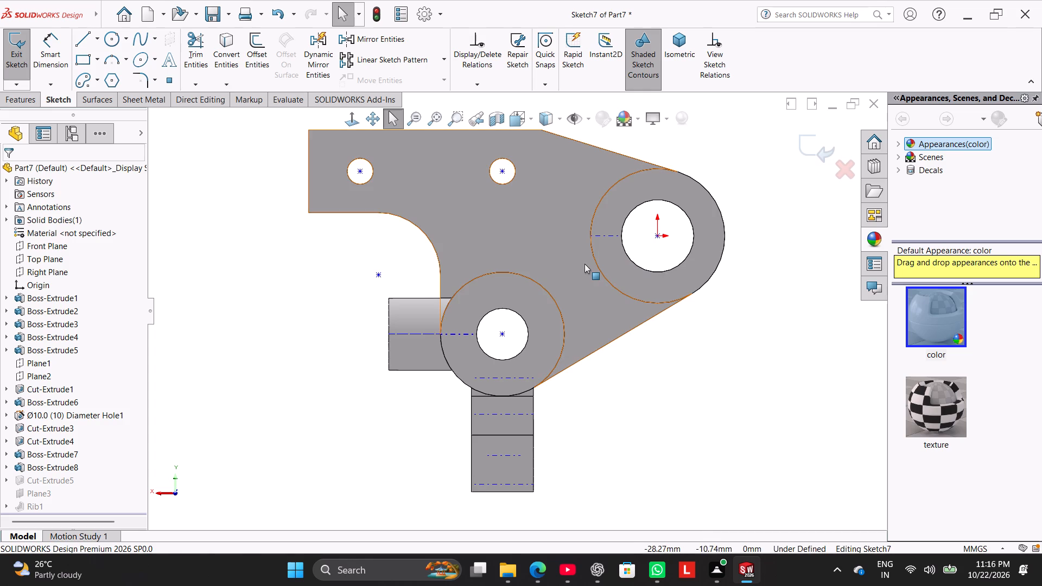
Sketch a circle of about 55 mm radius centred on the origin, crossing the lower boss.
{"action": "left_click", "coordinate": [314, 289]}
{"action": "left_click", "coordinate": [111, 39]}
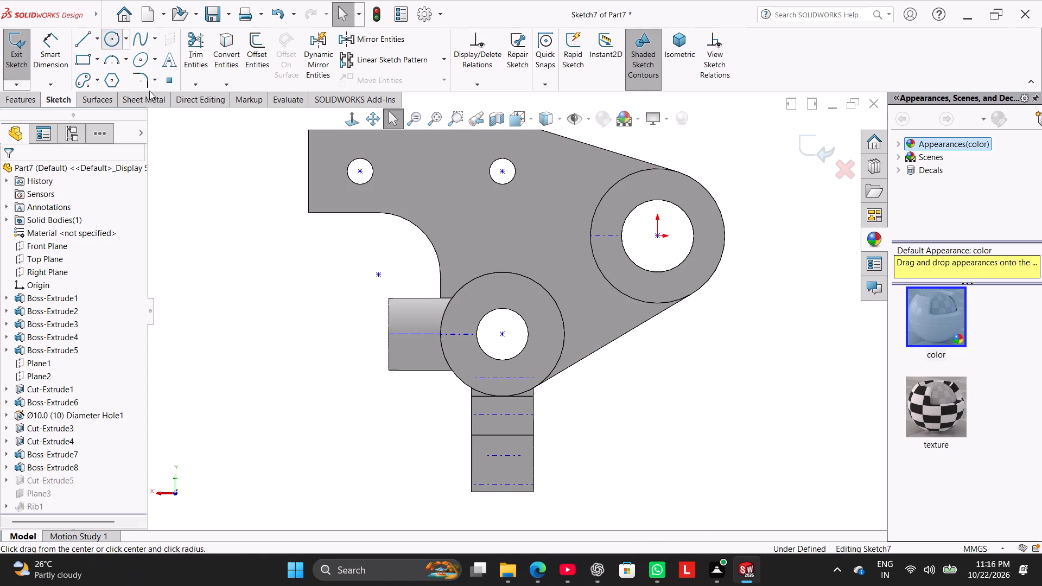
{"action": "left_click", "coordinate": [655, 235]}
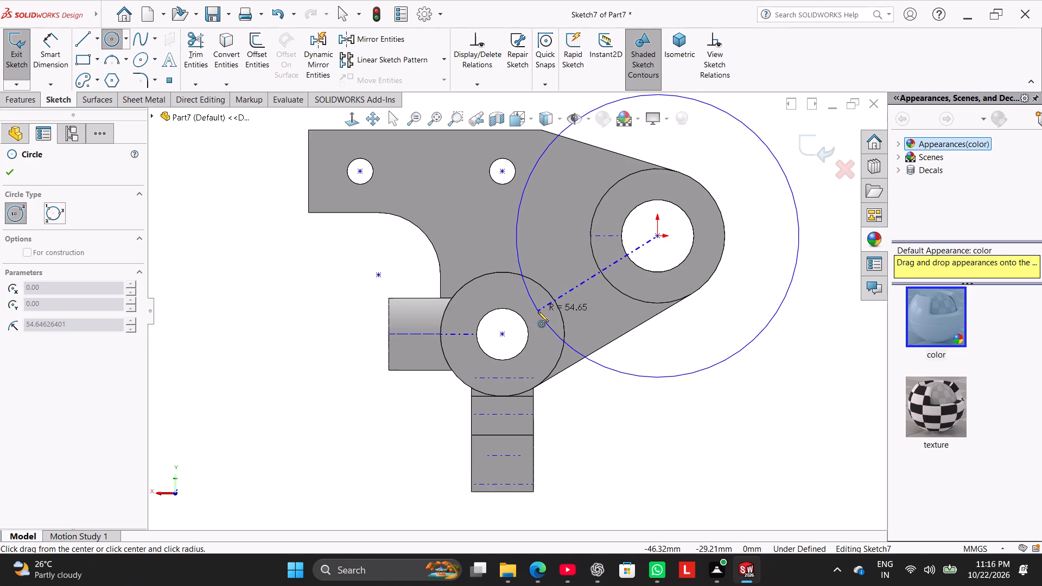
{"action": "left_click", "coordinate": [538, 311]}
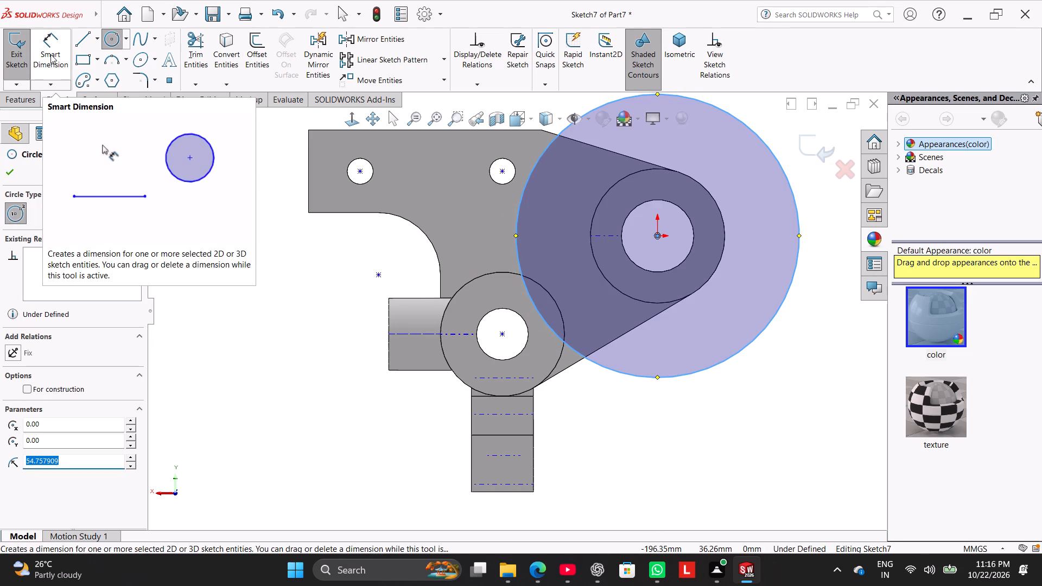
Dimension the new circle's diameter as 120 mm.
{"action": "left_click", "coordinate": [50, 54]}
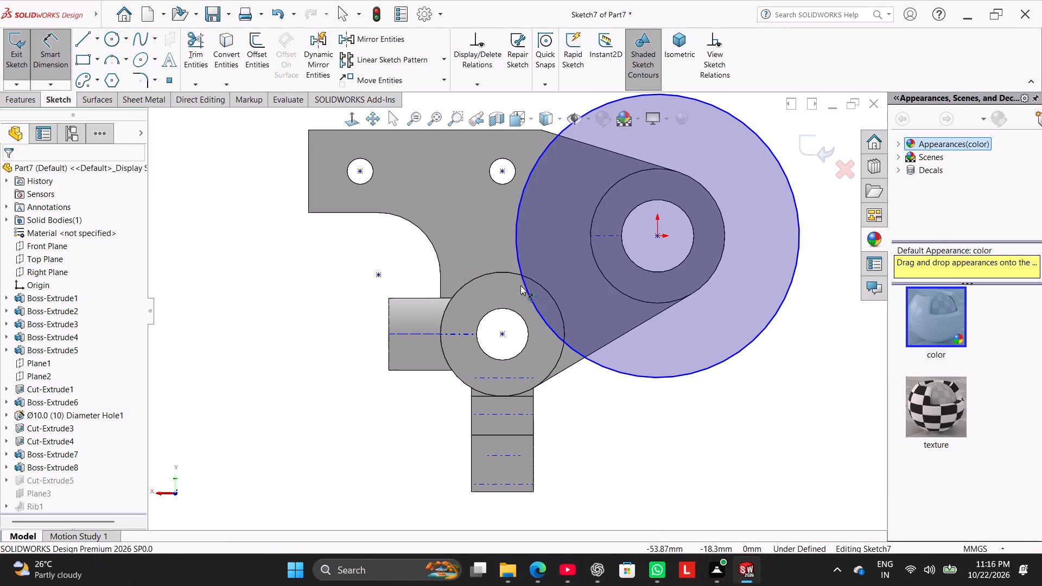
{"action": "left_click_drag", "start_coordinate": [522, 285], "coordinate": [513, 285]}
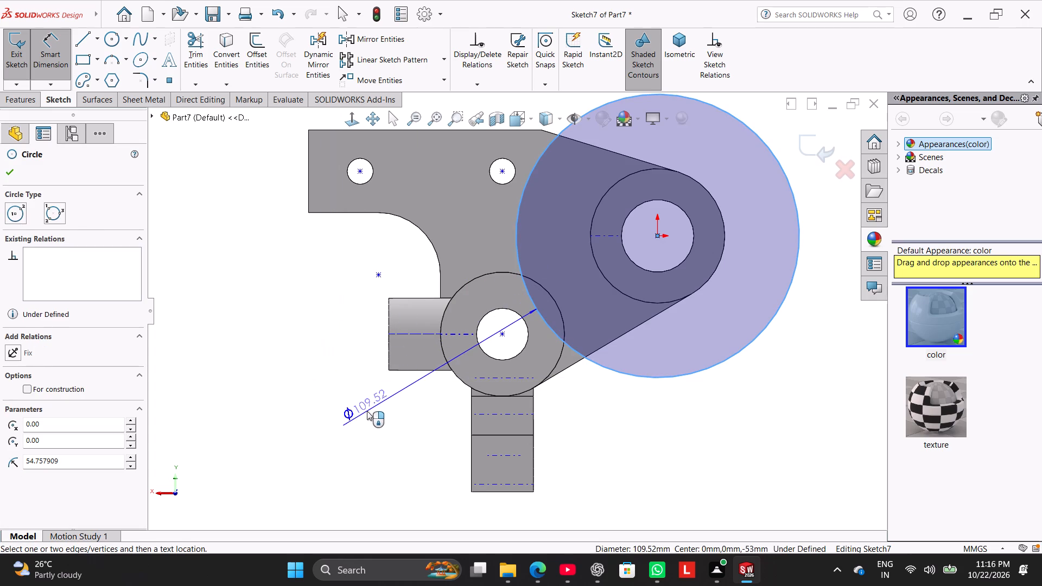
{"action": "left_click", "coordinate": [366, 411]}
{"action": "type", "text": "120"}
{"action": "key", "text": "Return"}
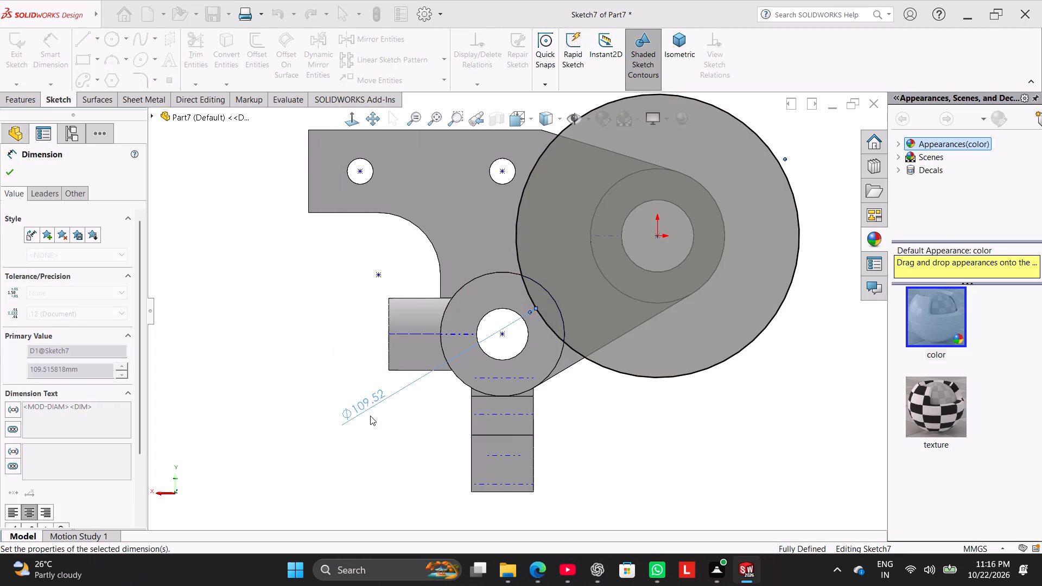
{"action": "scroll", "coordinate": [789, 296], "scroll_direction": "up", "scroll_amount": 2}
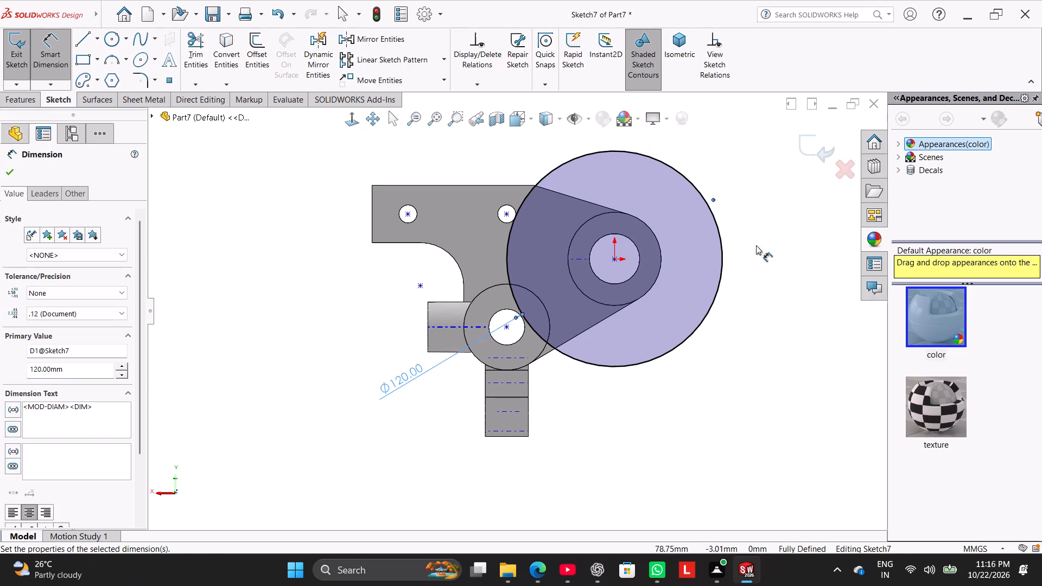
{"action": "right_click", "coordinate": [760, 221]}
{"action": "left_click", "coordinate": [784, 251]}
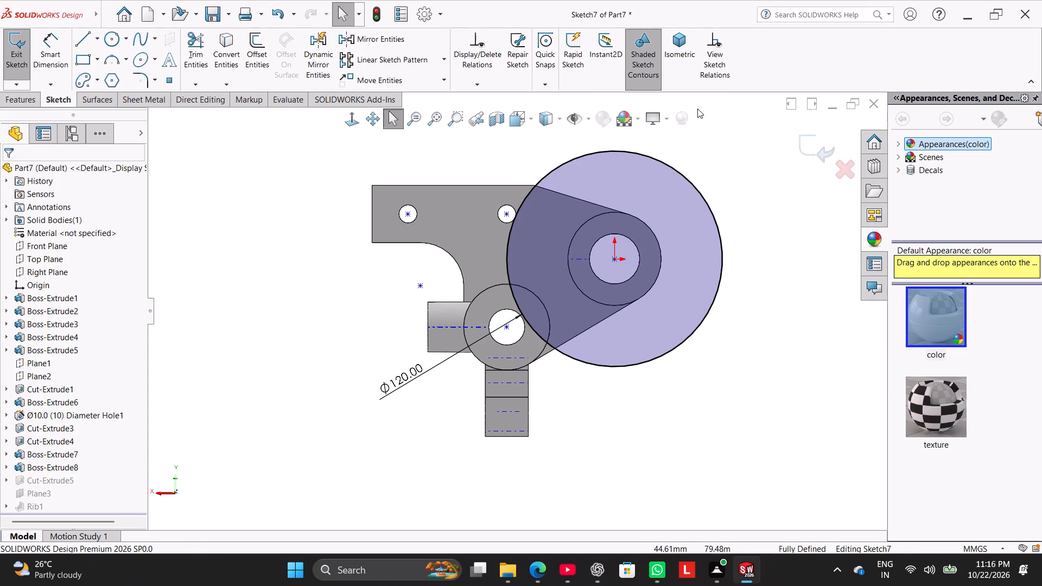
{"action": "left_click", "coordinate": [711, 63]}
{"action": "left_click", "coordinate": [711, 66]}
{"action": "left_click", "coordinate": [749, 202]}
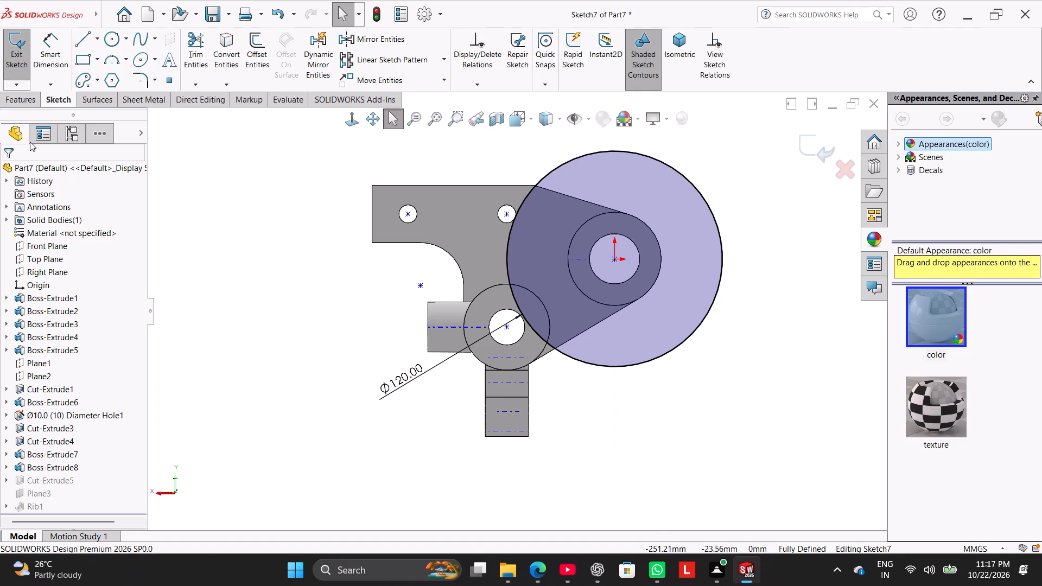
Exit the cut sketch to rebuild the part and check the cut lower boss and rib from several angles.
{"action": "left_click", "coordinate": [17, 63]}
{"action": "left_click", "coordinate": [393, 113]}
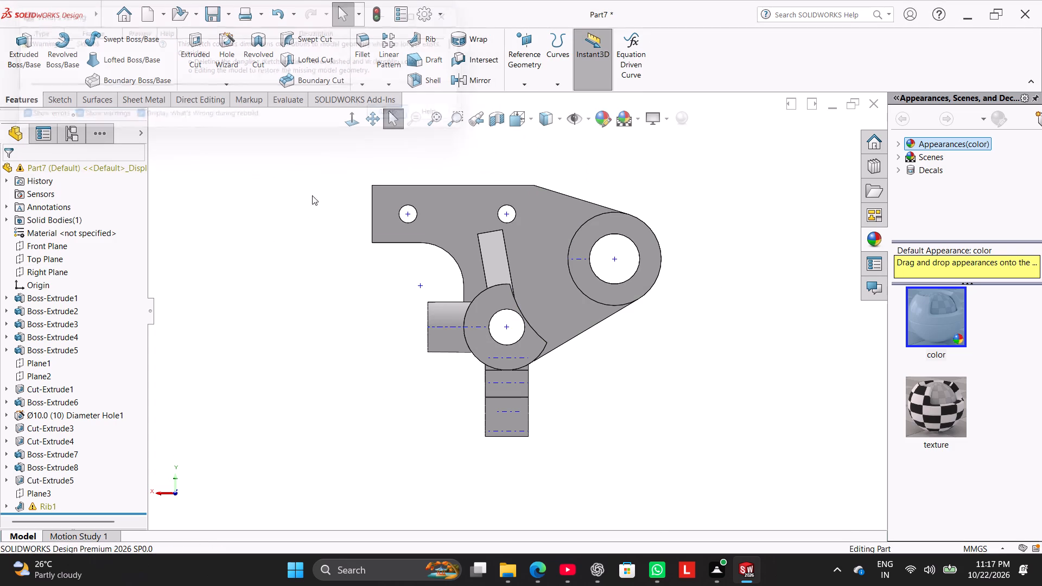
{"action": "middle_click_drag", "start_coordinate": [255, 317], "coordinate": [221, 368]}
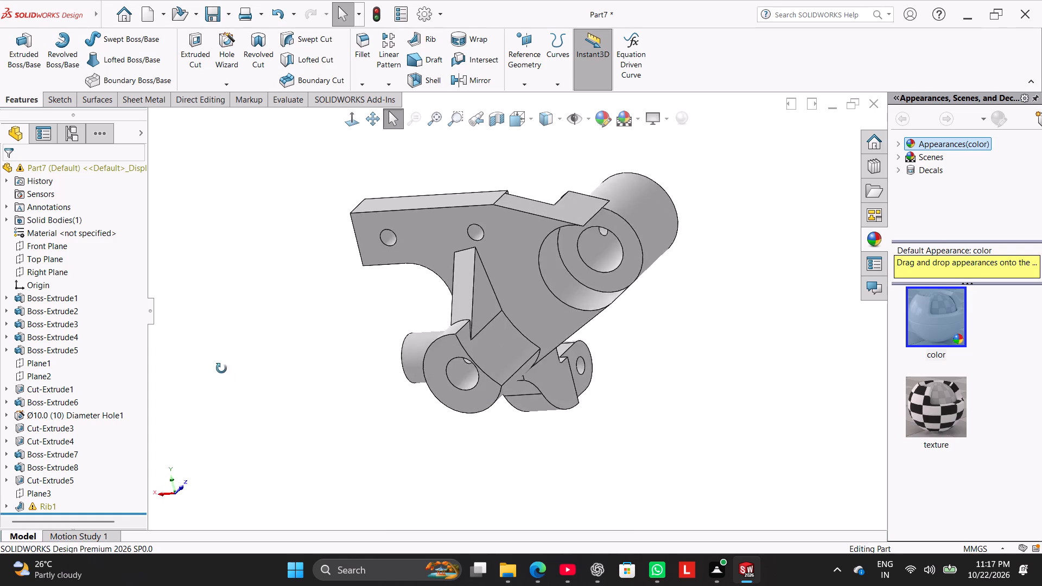
{"action": "middle_click_drag", "start_coordinate": [221, 368], "coordinate": [269, 338]}
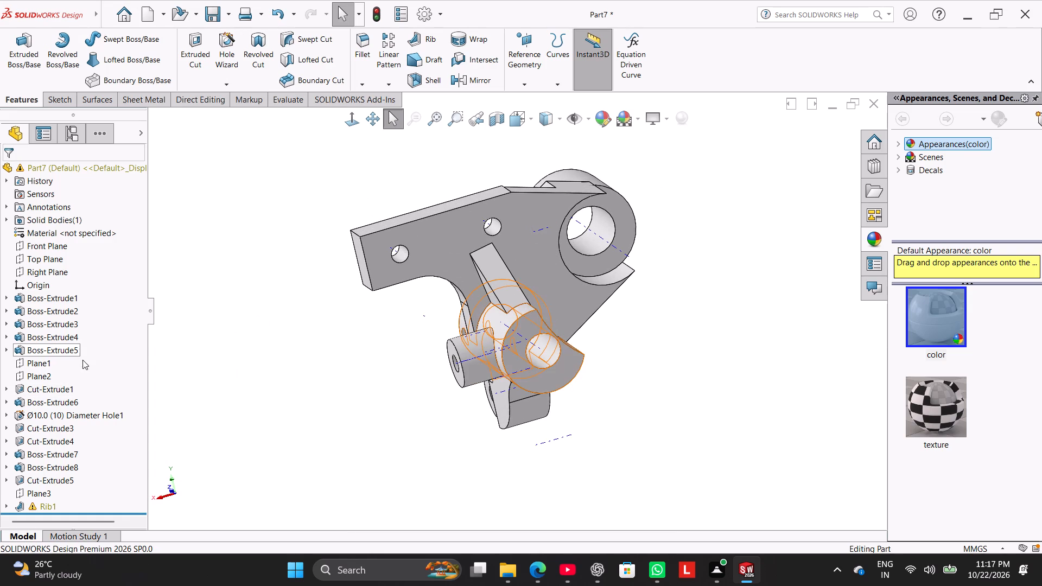
{"action": "middle_click_drag", "start_coordinate": [260, 338], "coordinate": [229, 329]}
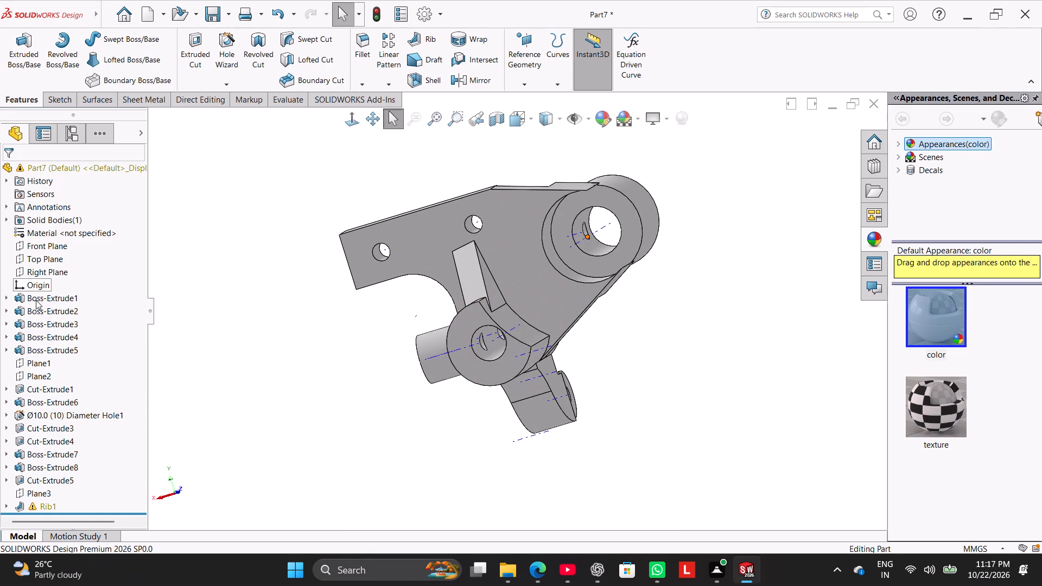
Open Sketch1, the base profile sketch of Boss-Extrude1, for editing.
{"action": "left_click", "coordinate": [9, 297]}
{"action": "left_click", "coordinate": [43, 308]}
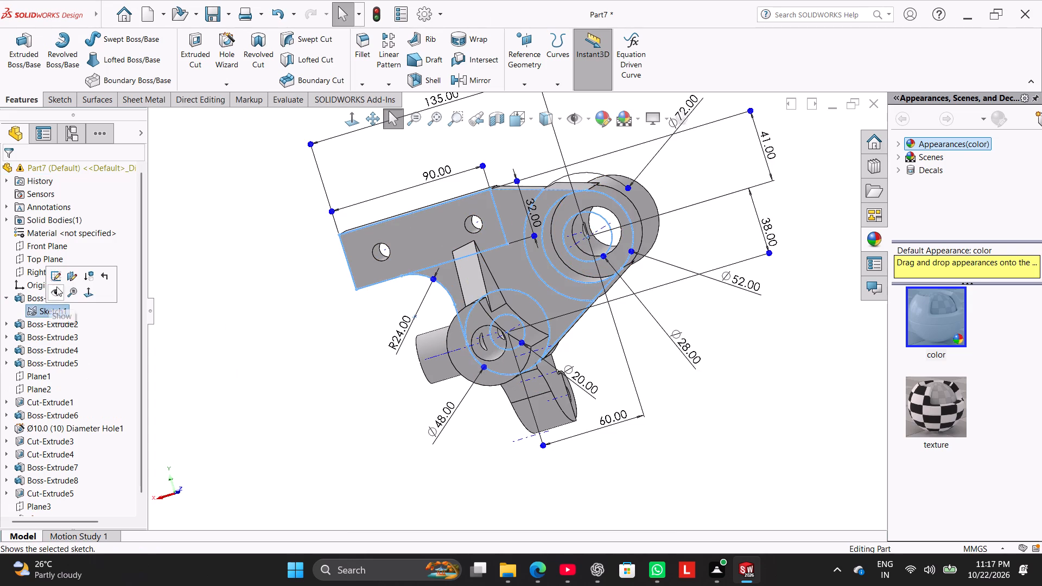
{"action": "left_click", "coordinate": [58, 277]}
{"action": "scroll", "coordinate": [545, 314], "scroll_direction": "up", "scroll_amount": 2}
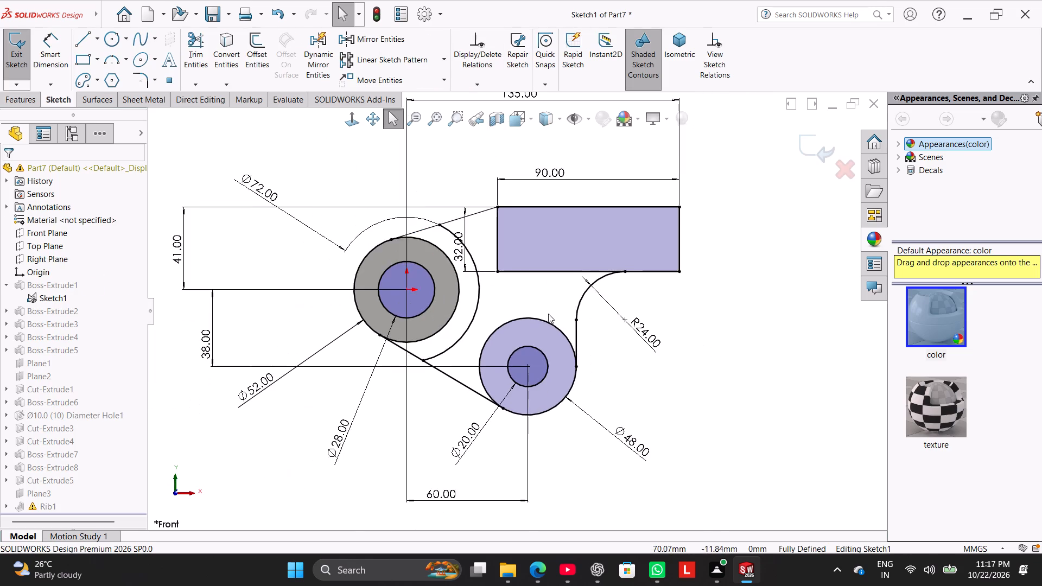
{"action": "scroll", "coordinate": [548, 314], "scroll_direction": "up", "scroll_amount": 1}
{"action": "left_click", "coordinate": [745, 315]}
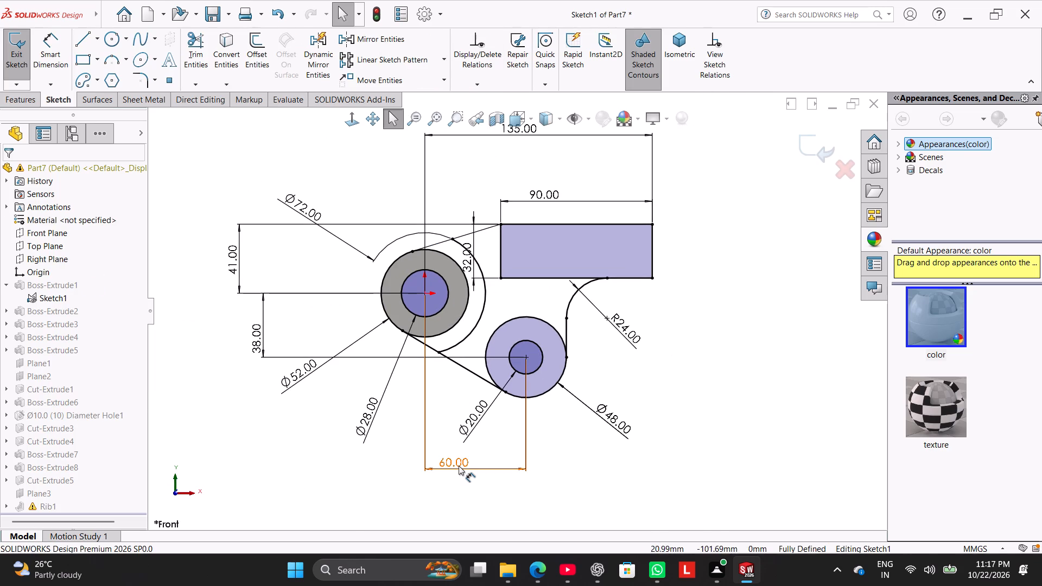
Set the horizontal distance from the origin to the lower boss centre to 66 mm and exit the base sketch.
{"action": "left_click", "coordinate": [459, 466]}
{"action": "left_click", "coordinate": [459, 466]}
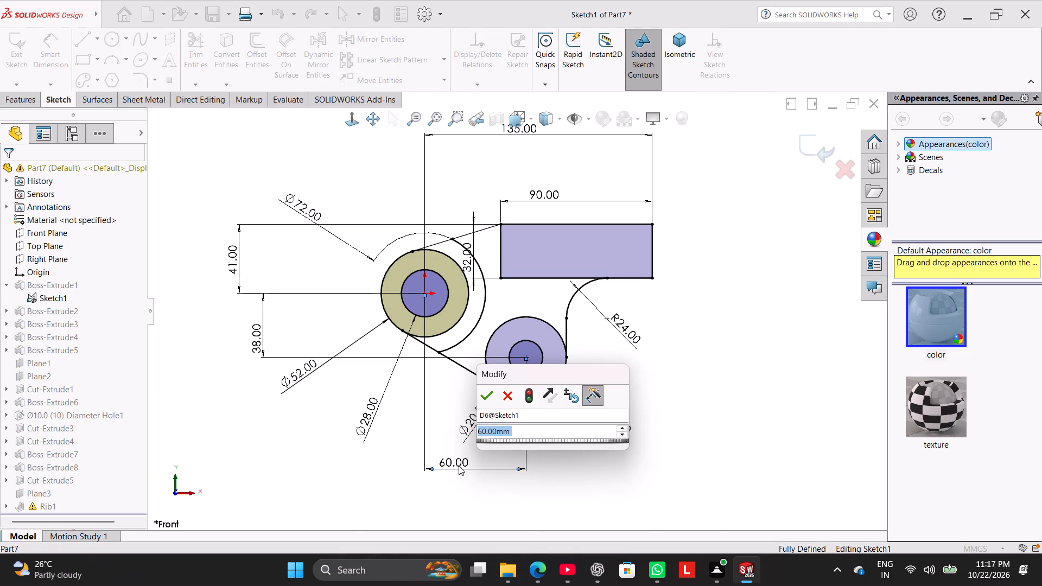
{"action": "type", "text": "66"}
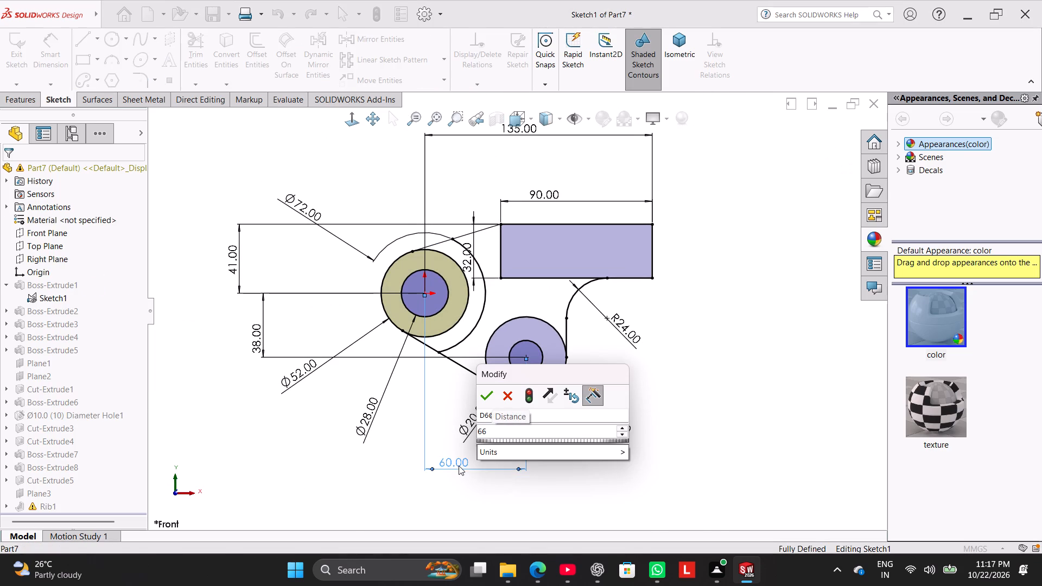
{"action": "key", "text": "Return"}
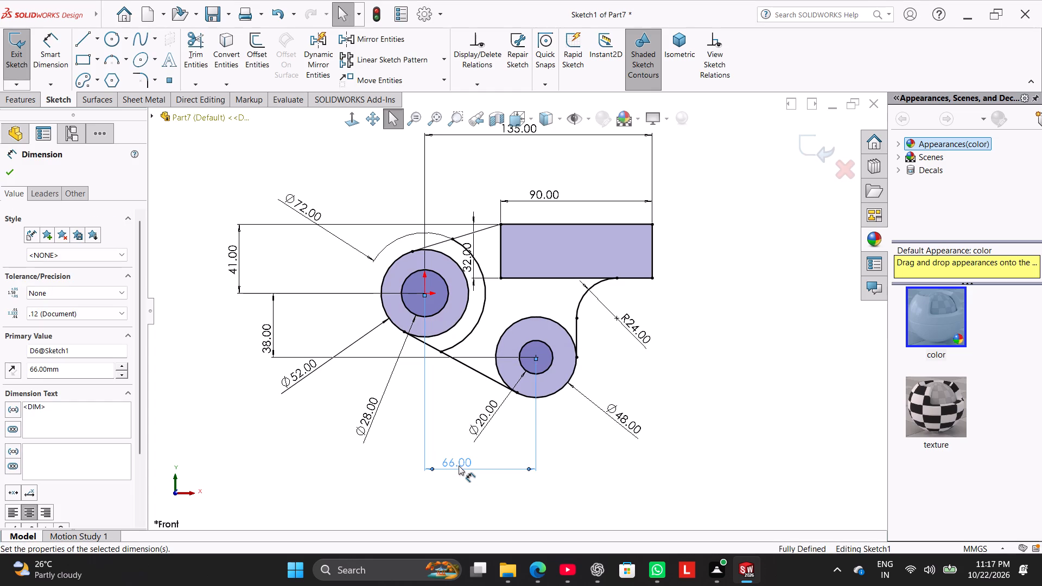
{"action": "left_click", "coordinate": [10, 176]}
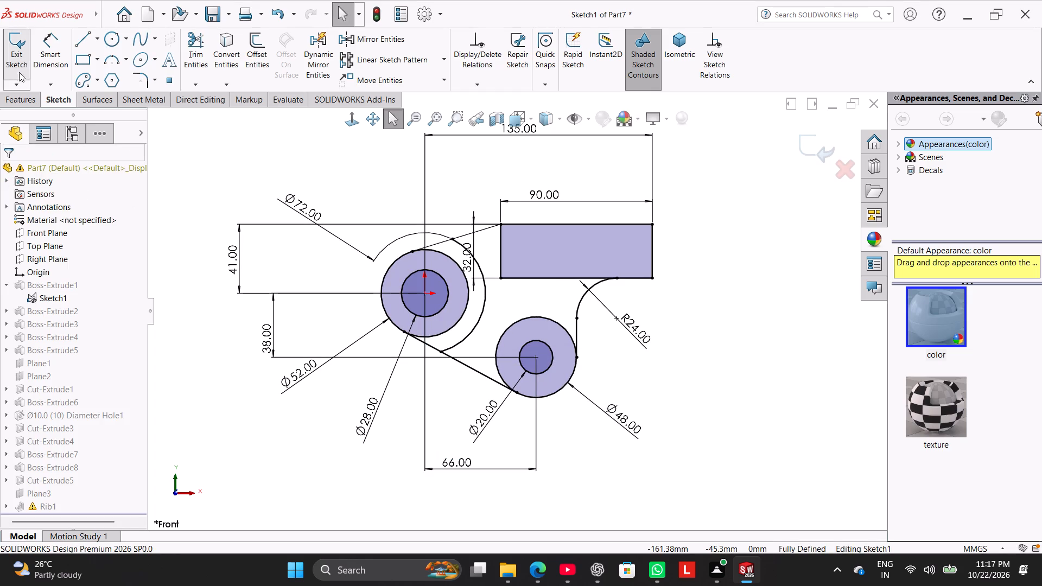
{"action": "left_click", "coordinate": [15, 62]}
{"action": "left_click", "coordinate": [392, 109]}
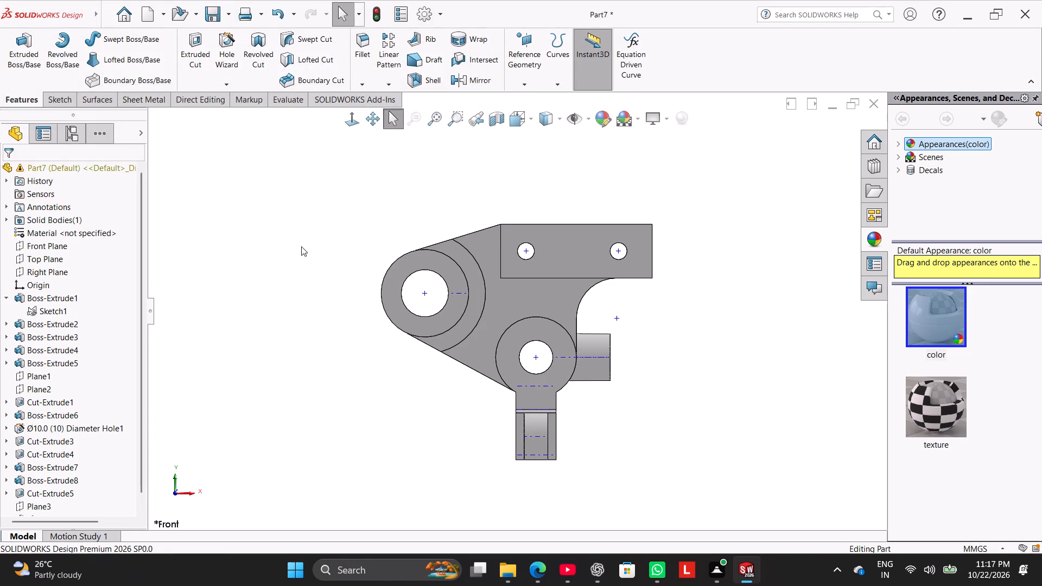
{"action": "right_click_drag", "start_coordinate": [274, 295], "coordinate": [378, 206]}
{"action": "left_click", "coordinate": [321, 311]}
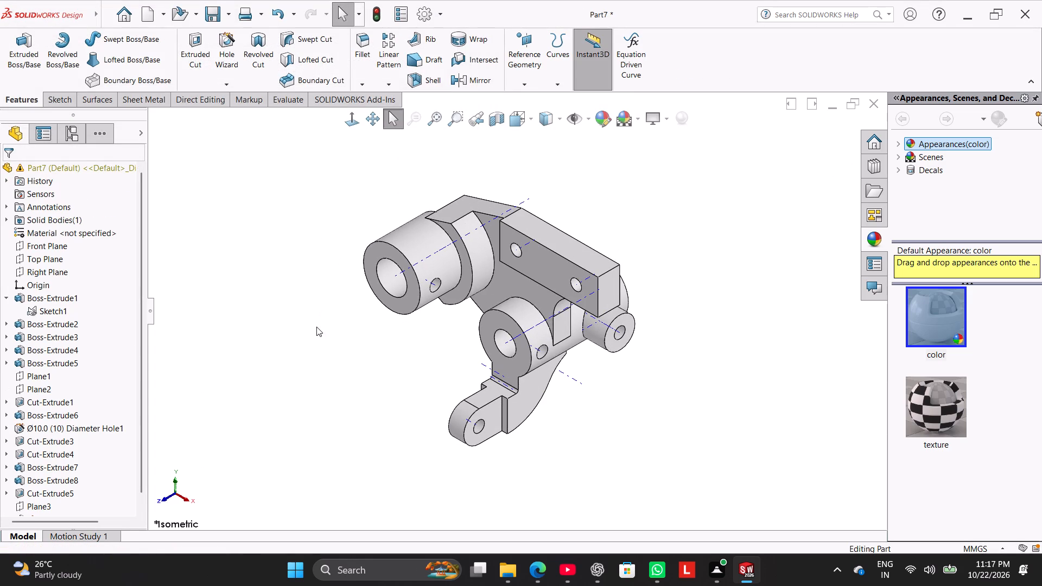
{"action": "middle_click_drag", "start_coordinate": [317, 337], "coordinate": [338, 314]}
{"action": "left_click", "coordinate": [302, 342]}
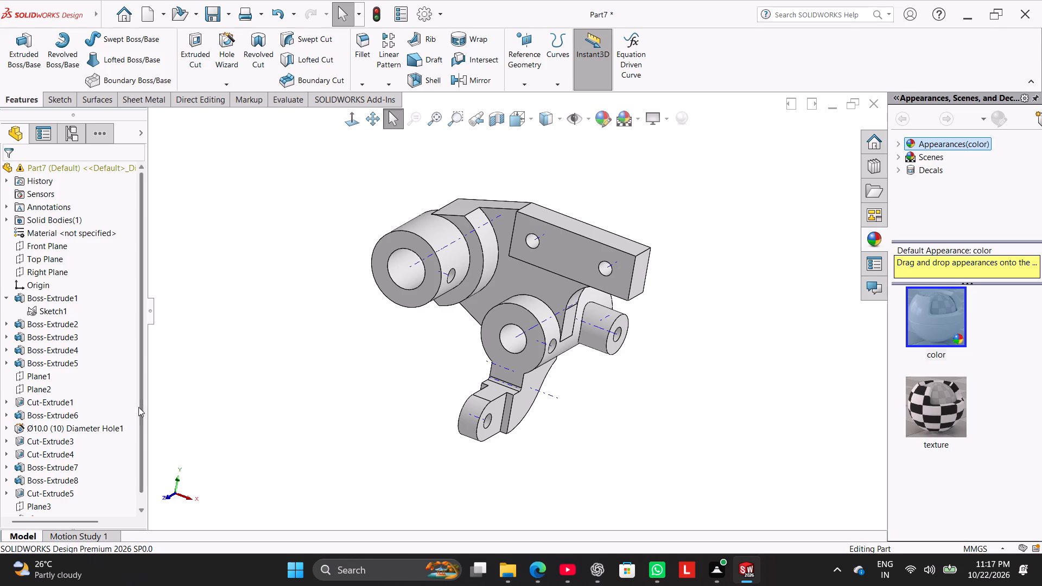
Open the sketch of Cut-Extrude5 for editing.
{"action": "left_click_drag", "start_coordinate": [139, 405], "coordinate": [137, 486]}
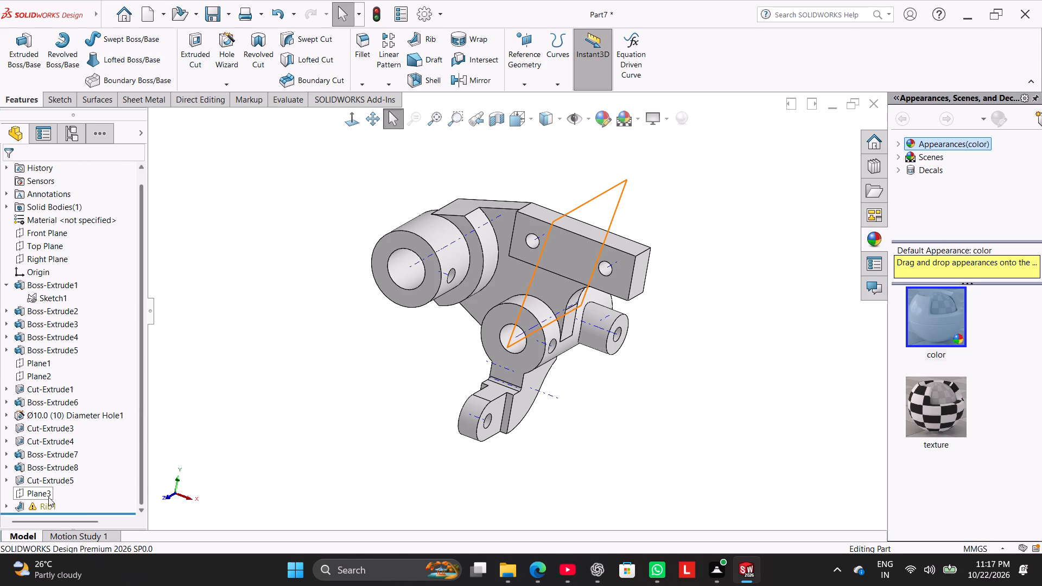
{"action": "right_click", "coordinate": [47, 494]}
{"action": "left_click", "coordinate": [261, 418]}
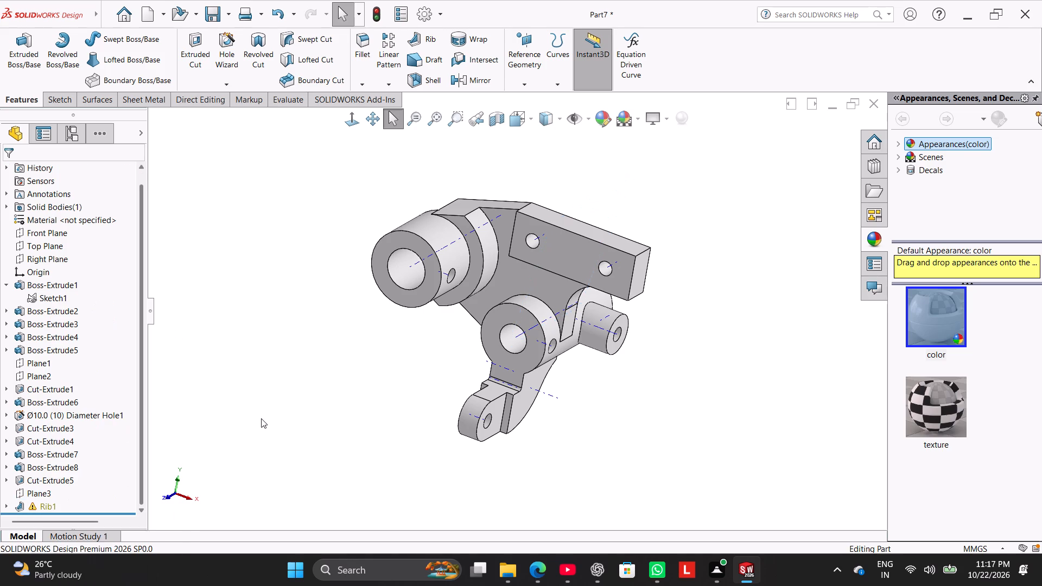
{"action": "right_click", "coordinate": [66, 479]}
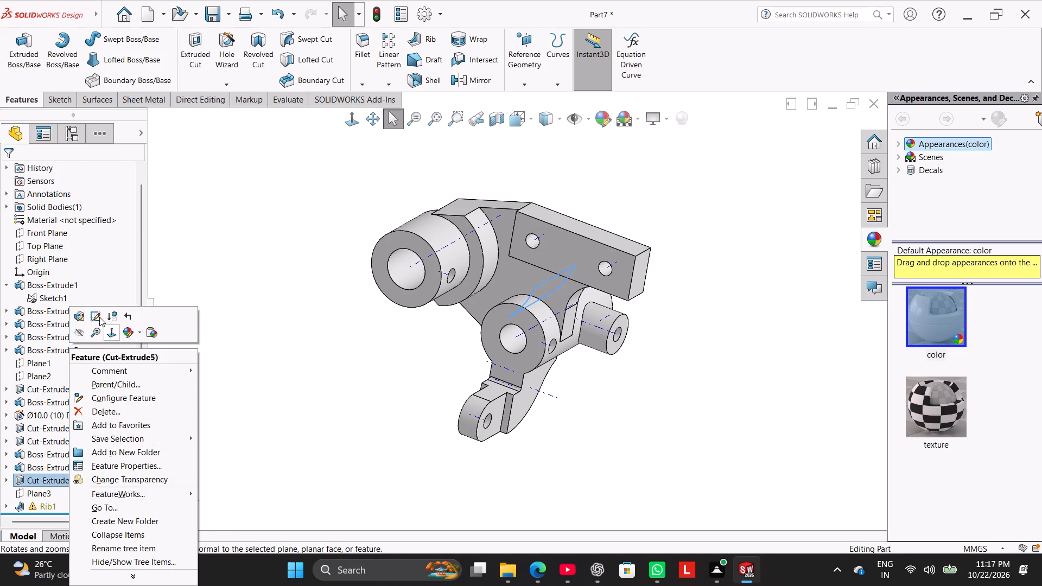
{"action": "left_click", "coordinate": [99, 317]}
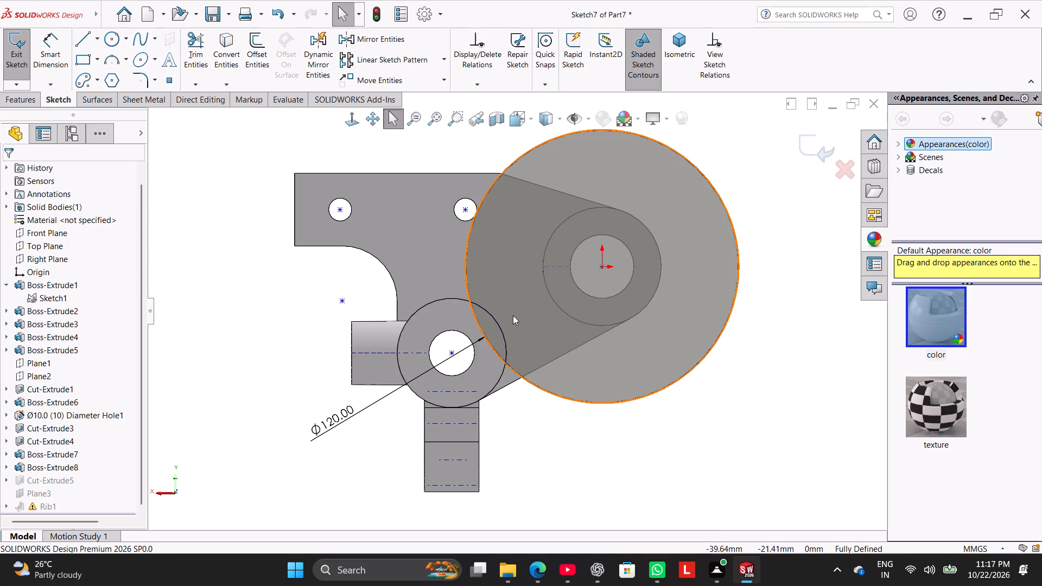
Convert the lower boss's outer circular edge into a circle in the cut sketch.
{"action": "scroll", "coordinate": [513, 315], "scroll_direction": "down", "scroll_amount": 1}
{"action": "left_click", "coordinate": [231, 58]}
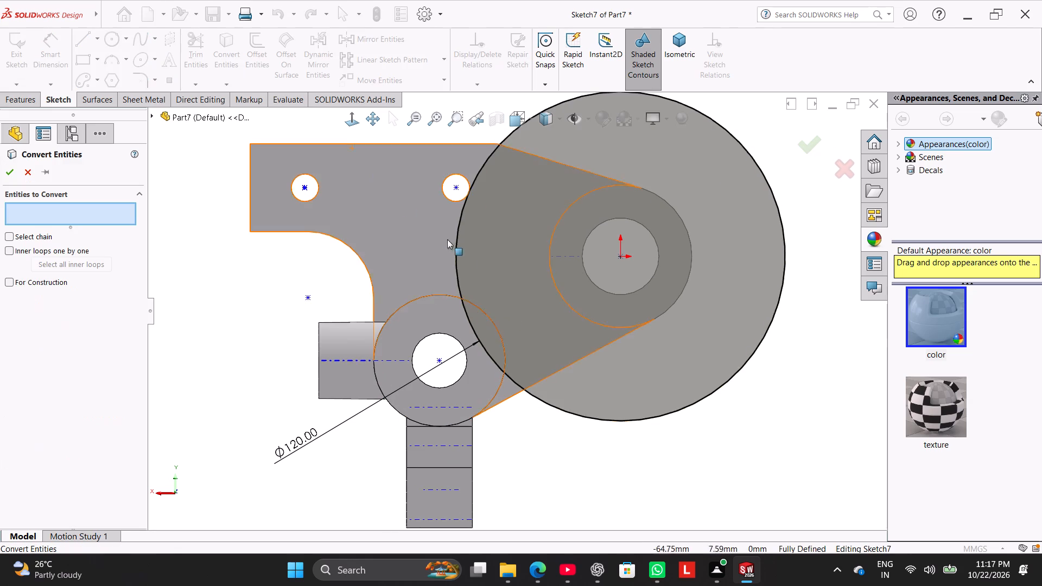
{"action": "left_click", "coordinate": [449, 293]}
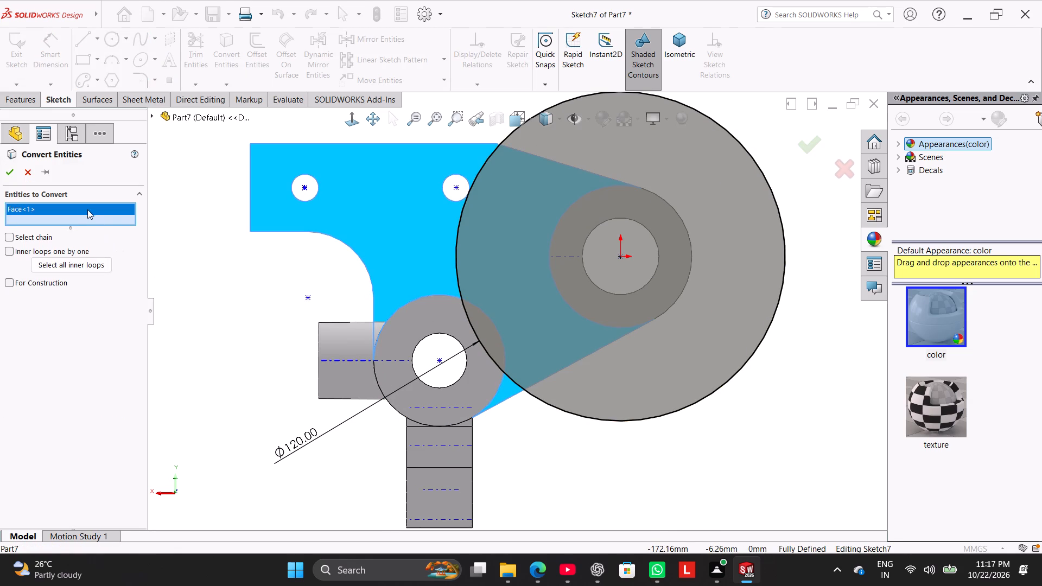
{"action": "right_click", "coordinate": [86, 208]}
{"action": "left_click", "coordinate": [115, 218]}
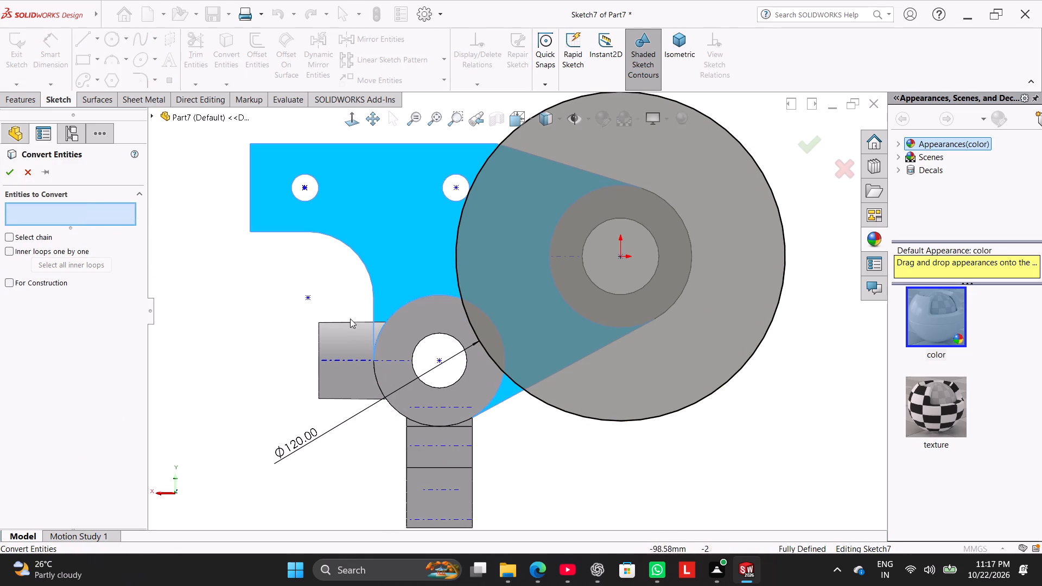
{"action": "left_click", "coordinate": [408, 303]}
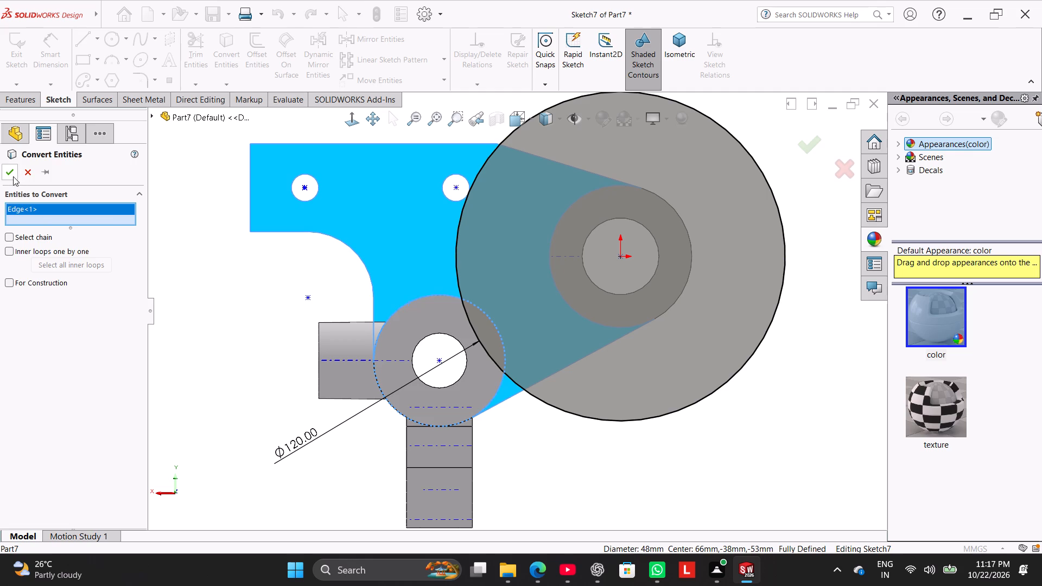
{"action": "left_click", "coordinate": [12, 175]}
{"action": "left_click", "coordinate": [265, 322]}
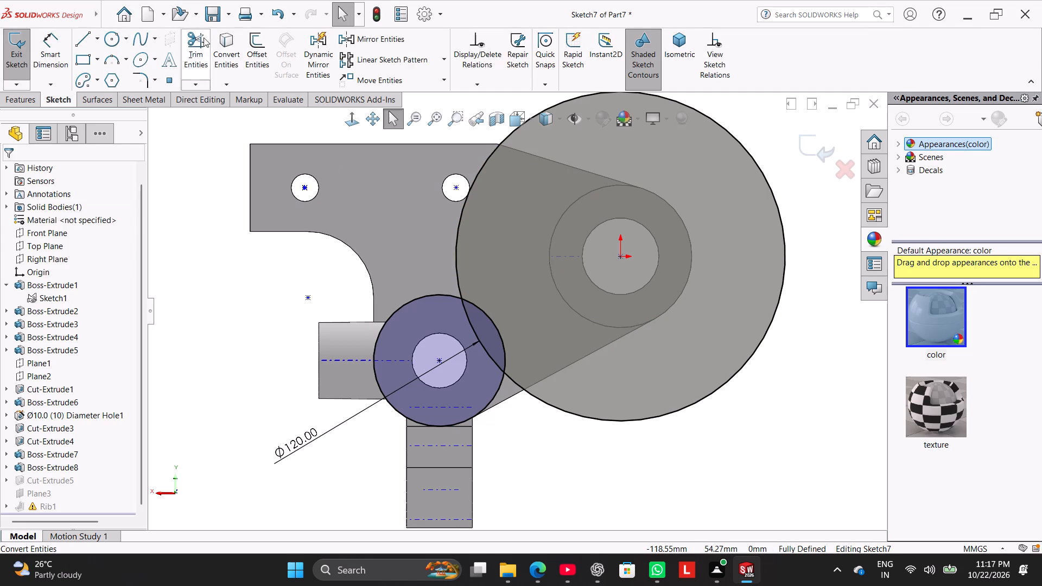
Trim the 120 mm circle and the boss circle down to their lens-shaped overlap and exit the cut sketch.
{"action": "left_click", "coordinate": [203, 37]}
{"action": "left_click_drag", "start_coordinate": [516, 246], "coordinate": [448, 245]}
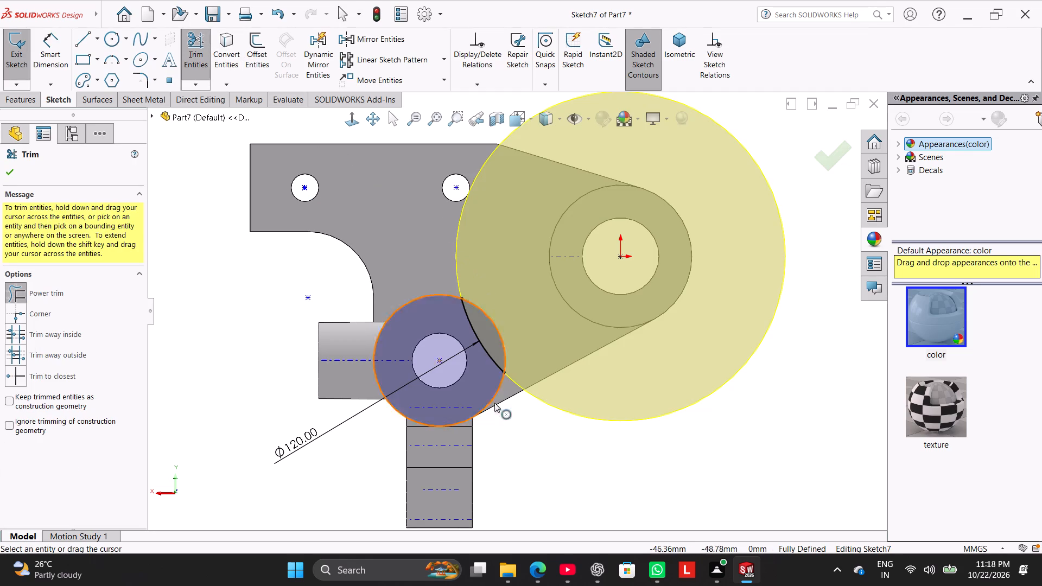
{"action": "left_click_drag", "start_coordinate": [495, 409], "coordinate": [393, 297]}
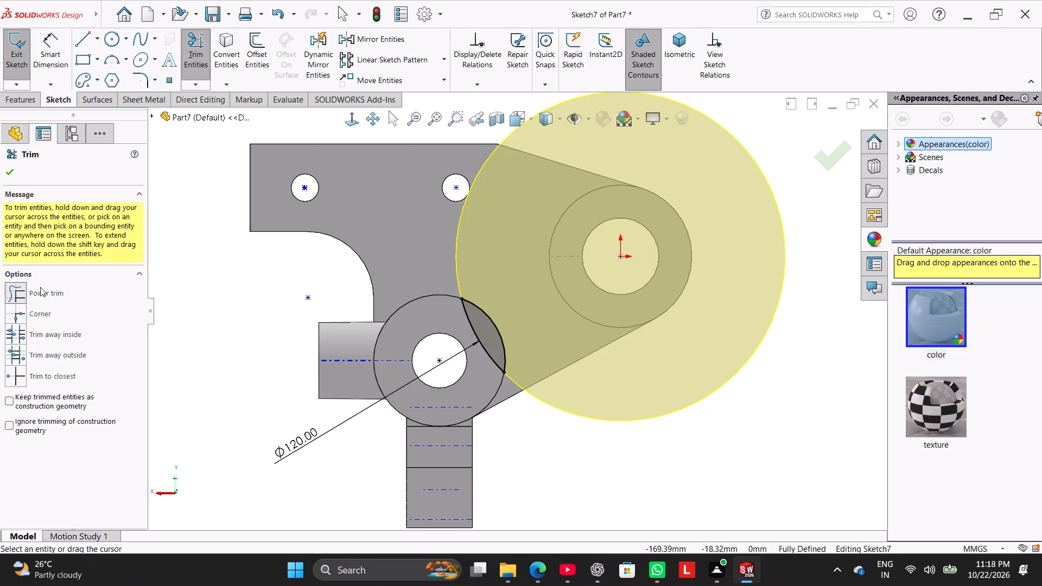
{"action": "left_click", "coordinate": [18, 171]}
{"action": "left_click", "coordinate": [14, 172]}
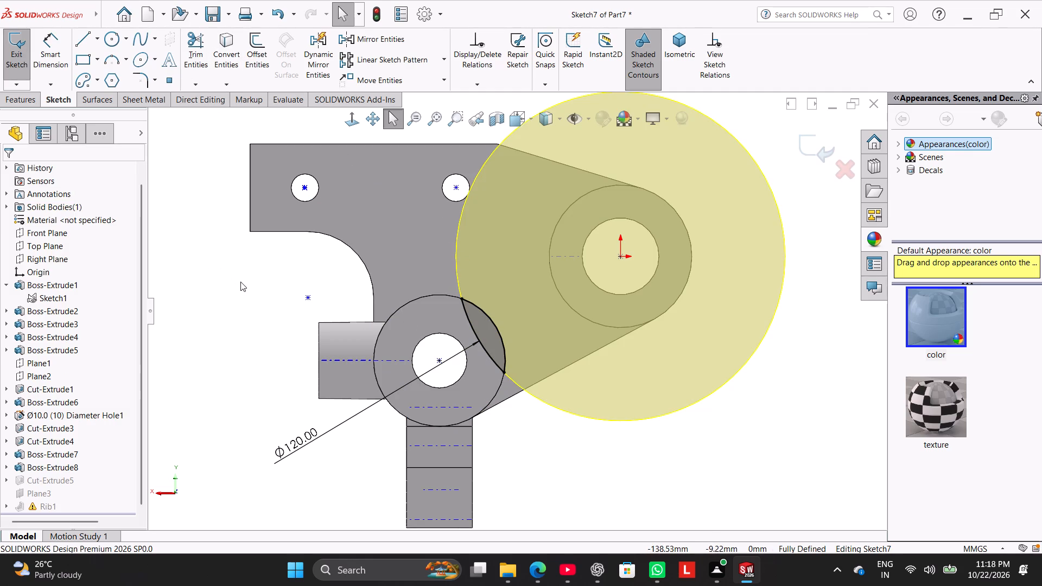
{"action": "left_click", "coordinate": [240, 282]}
{"action": "left_click", "coordinate": [8, 71]}
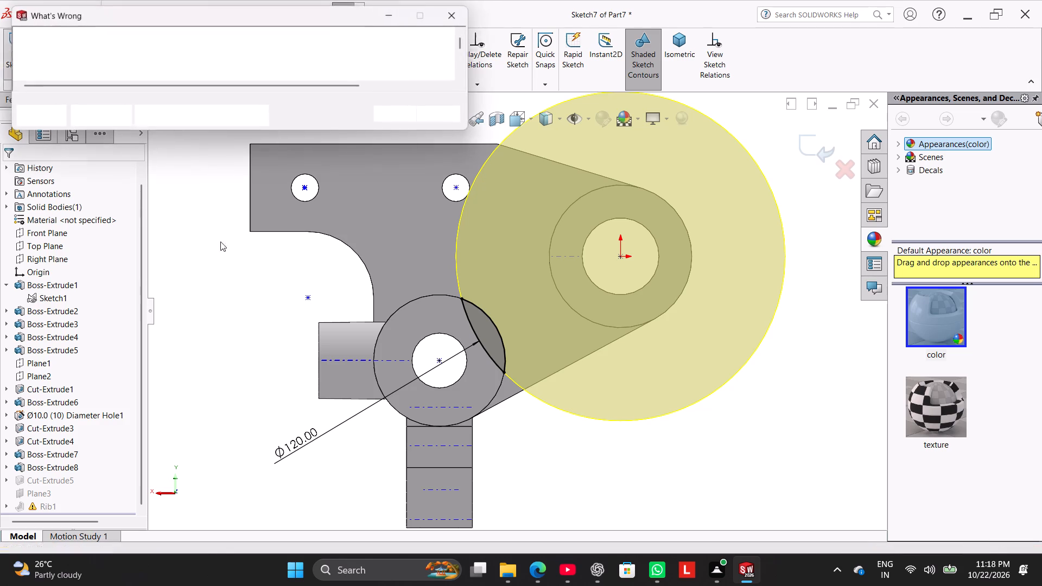
{"action": "left_click", "coordinate": [398, 111]}
Delete the Rib1 feature between the plate and the lower boss, keeping its sketch.
{"action": "middle_click_drag", "start_coordinate": [266, 308], "coordinate": [264, 349]}
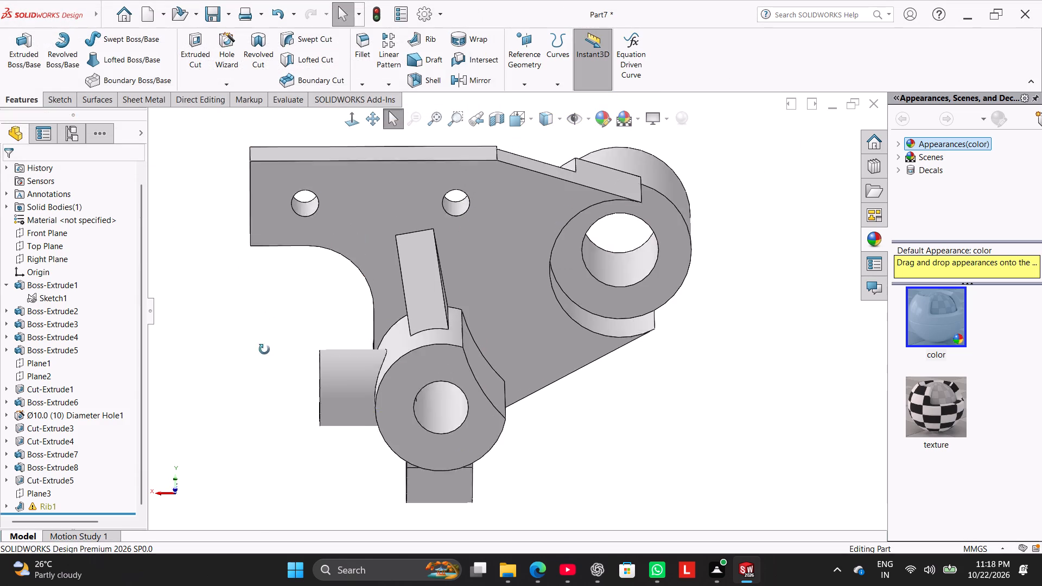
{"action": "middle_click_drag", "start_coordinate": [264, 349], "coordinate": [257, 375]}
{"action": "scroll", "coordinate": [224, 365], "scroll_direction": "up", "scroll_amount": 2}
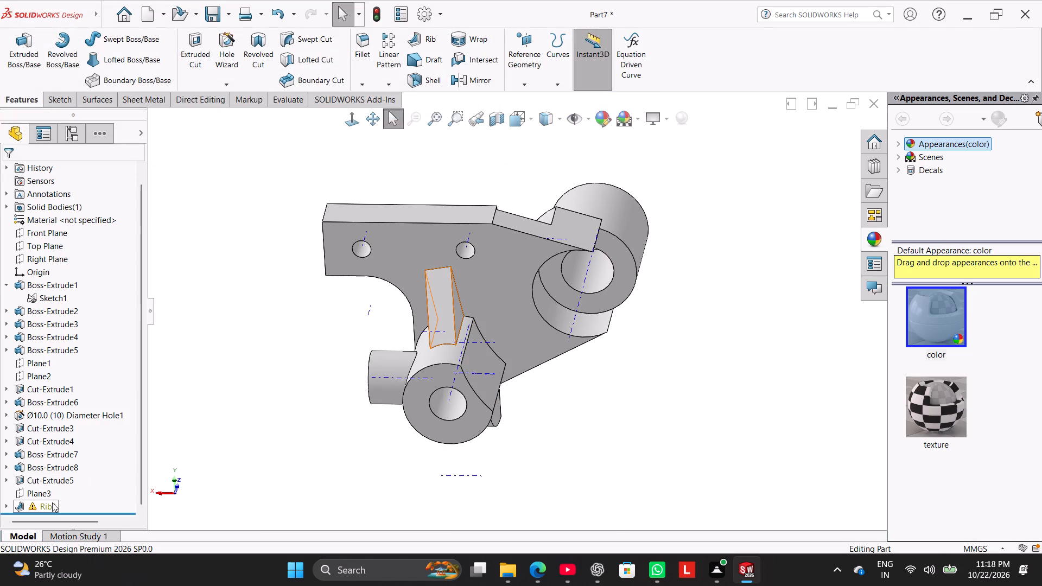
{"action": "right_click", "coordinate": [47, 505]}
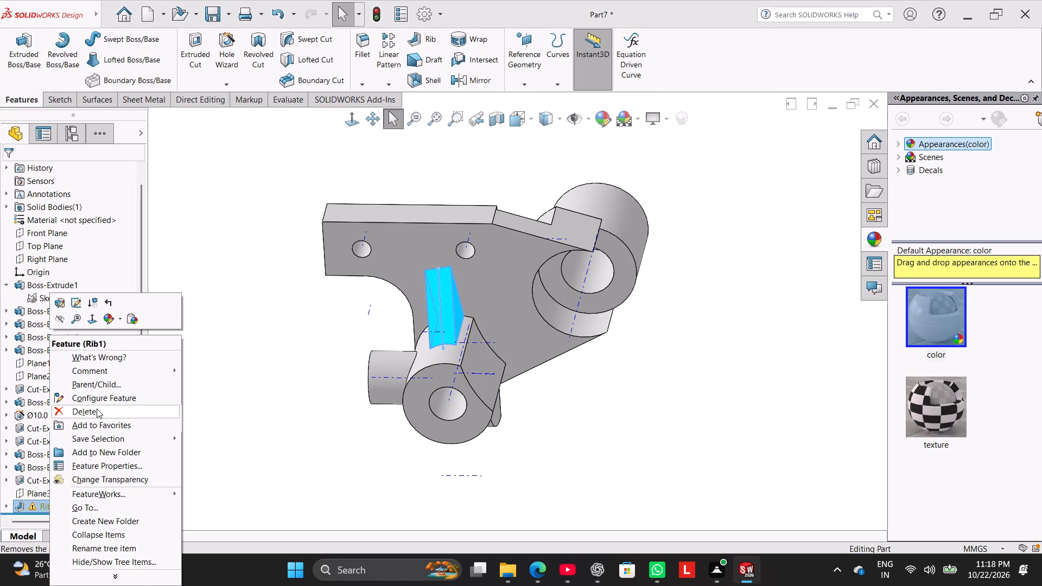
{"action": "left_click", "coordinate": [98, 407]}
{"action": "left_click", "coordinate": [589, 201]}
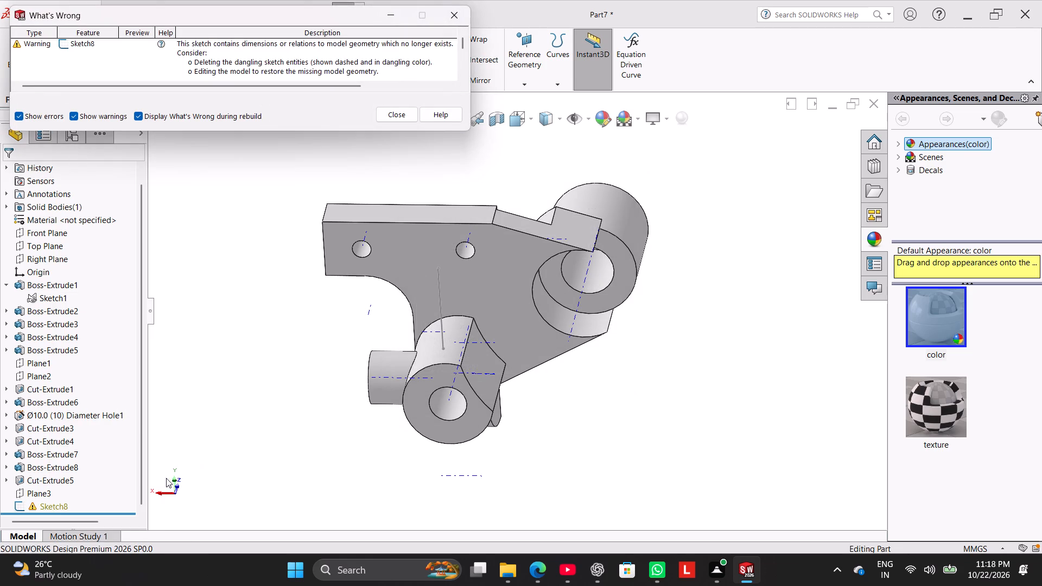
{"action": "left_click", "coordinate": [398, 113]}
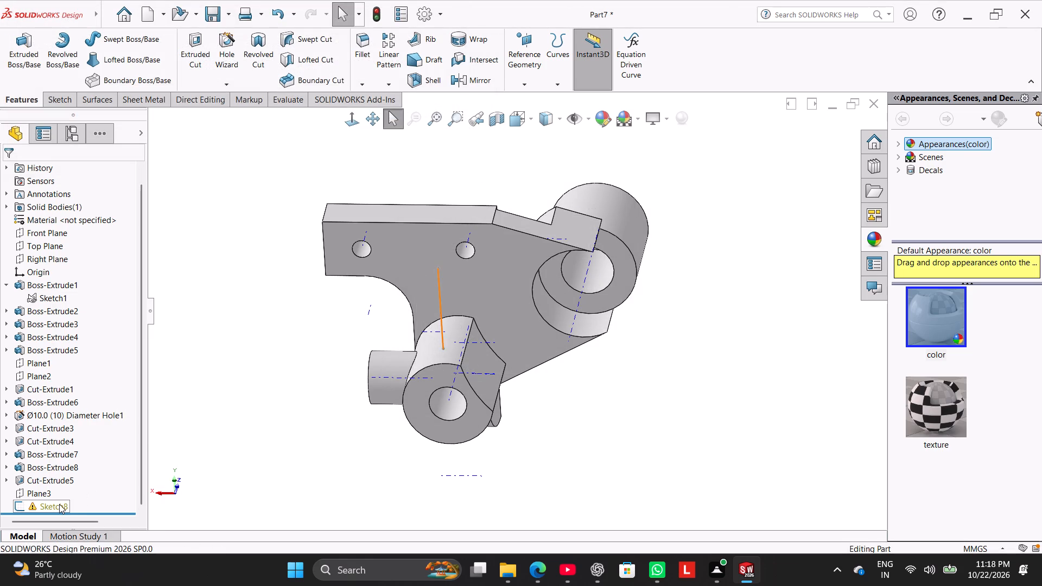
Open Sketch8, the former rib's line sketch, for editing.
{"action": "left_click", "coordinate": [59, 504]}
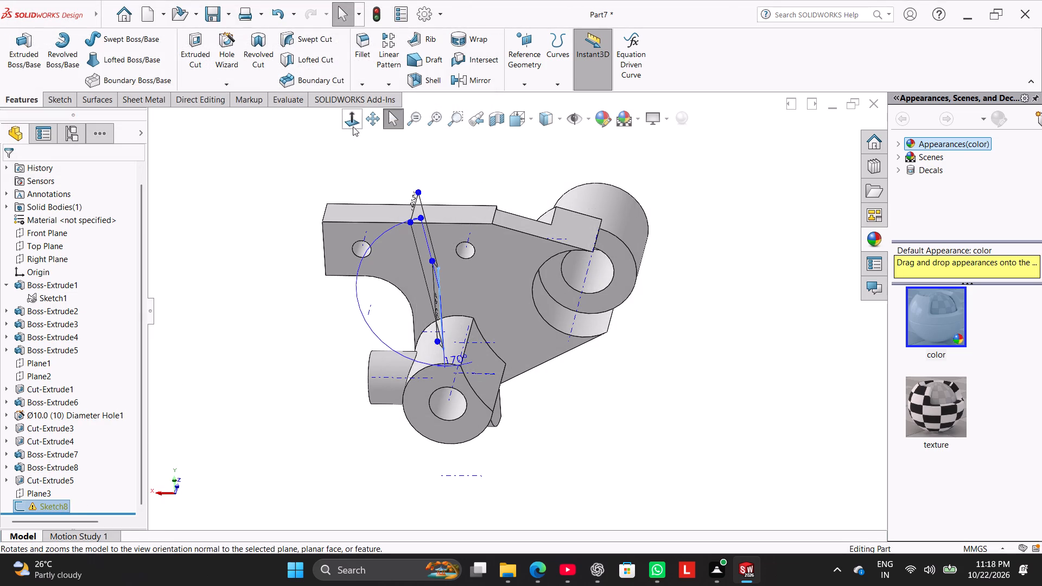
{"action": "left_click", "coordinate": [61, 97]}
{"action": "left_click", "coordinate": [16, 60]}
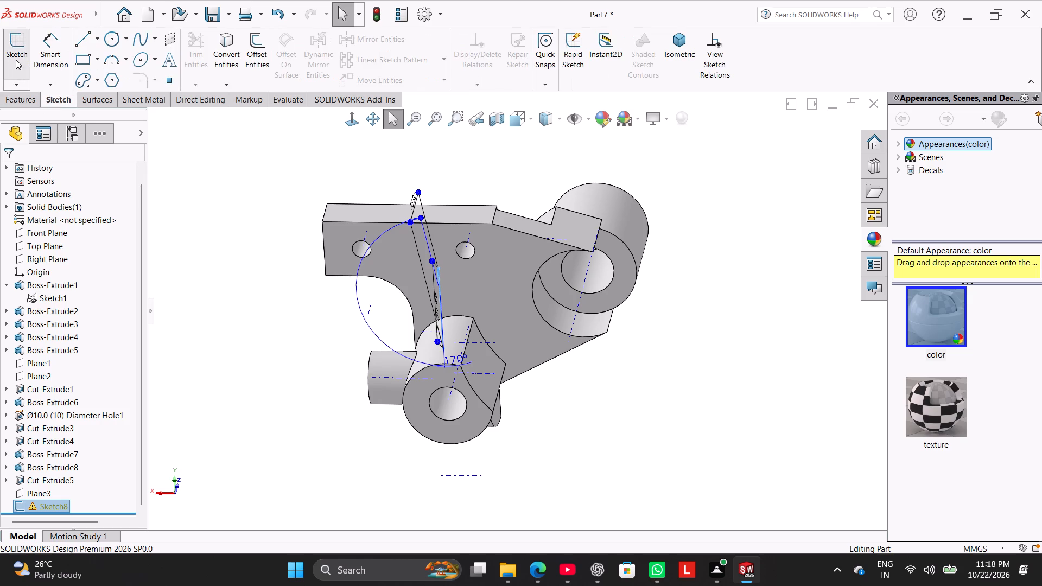
{"action": "left_click", "coordinate": [258, 297]}
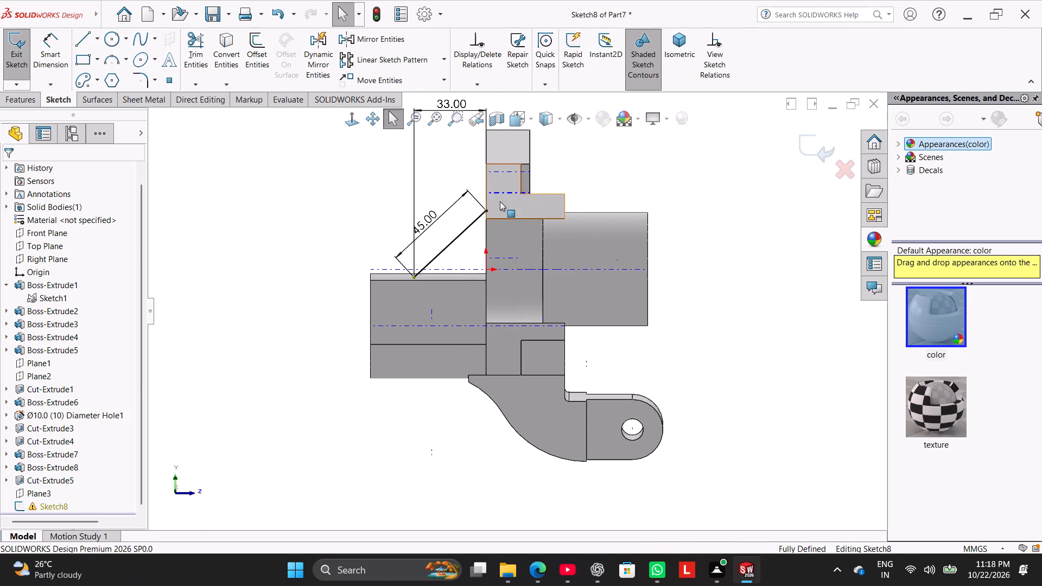
Show the sketch relations and delete the faulty relation at the lower endpoint of the rib line in Sketch8.
{"action": "scroll", "coordinate": [500, 201], "scroll_direction": "down", "scroll_amount": 3}
{"action": "scroll", "coordinate": [498, 203], "scroll_direction": "up", "scroll_amount": 3}
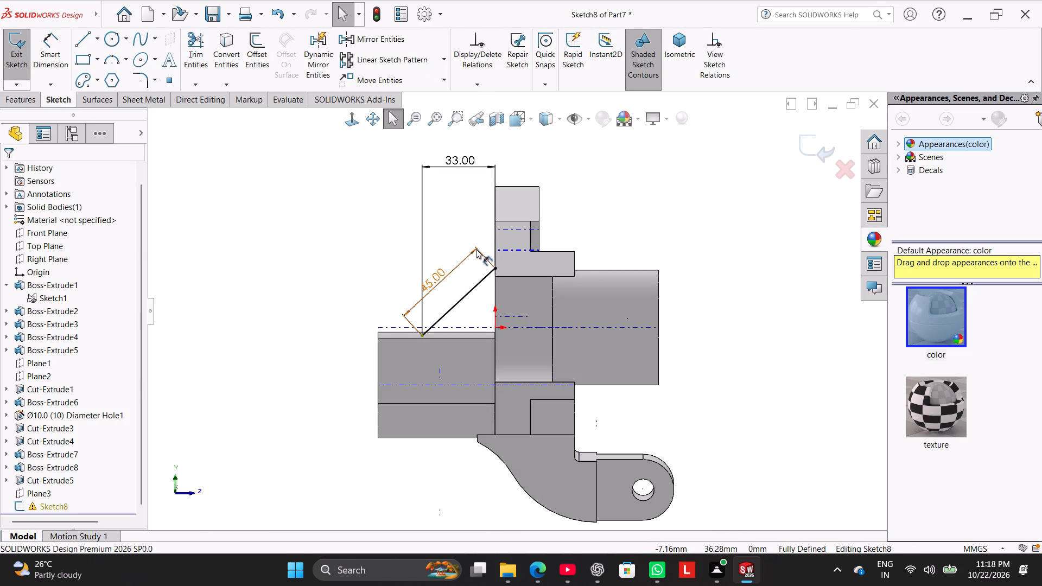
{"action": "middle_click_drag", "start_coordinate": [371, 275], "coordinate": [387, 323]}
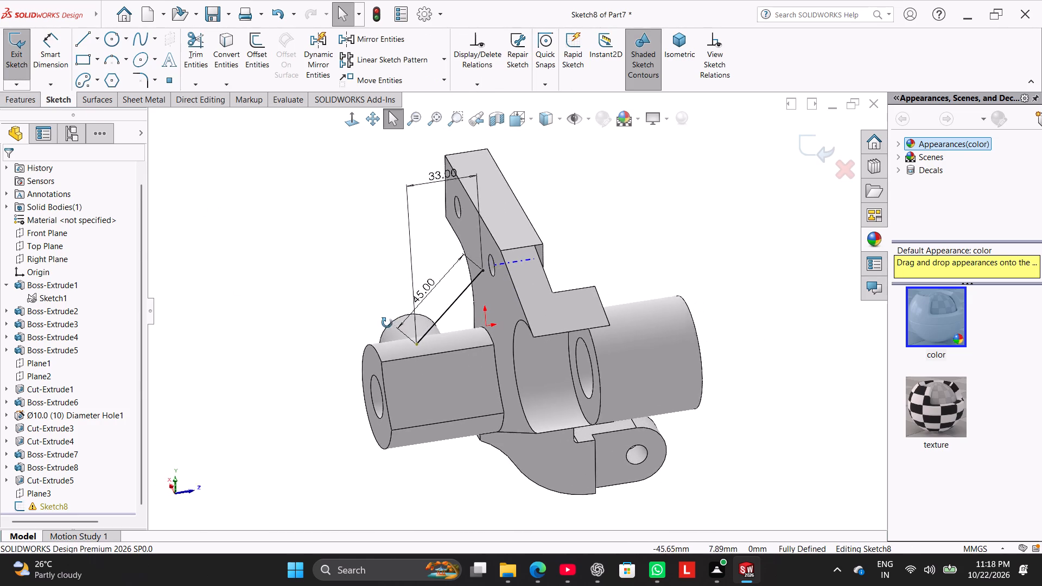
{"action": "middle_click_drag", "start_coordinate": [387, 323], "coordinate": [384, 322]}
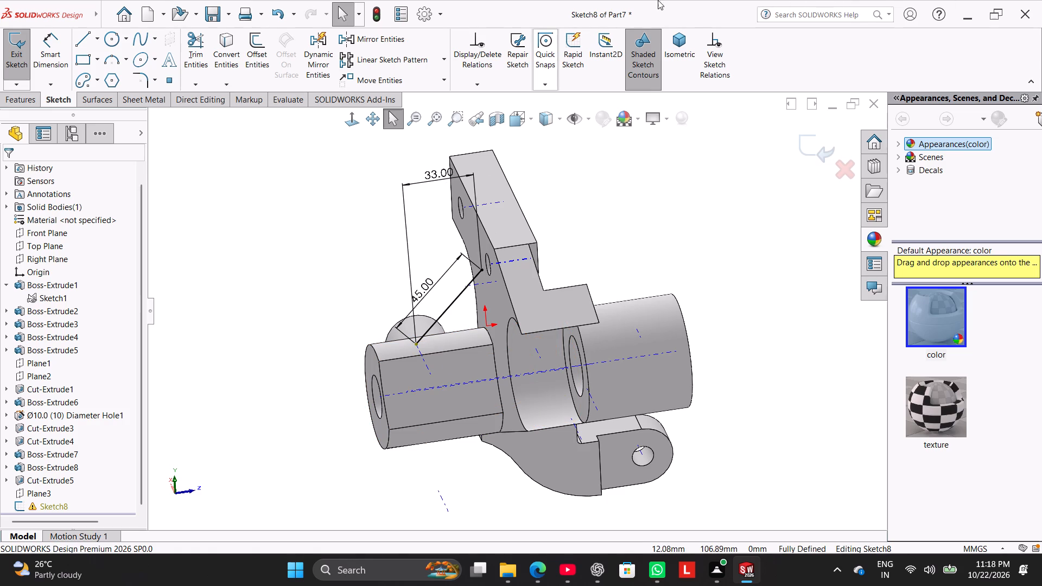
{"action": "left_click", "coordinate": [348, 117]}
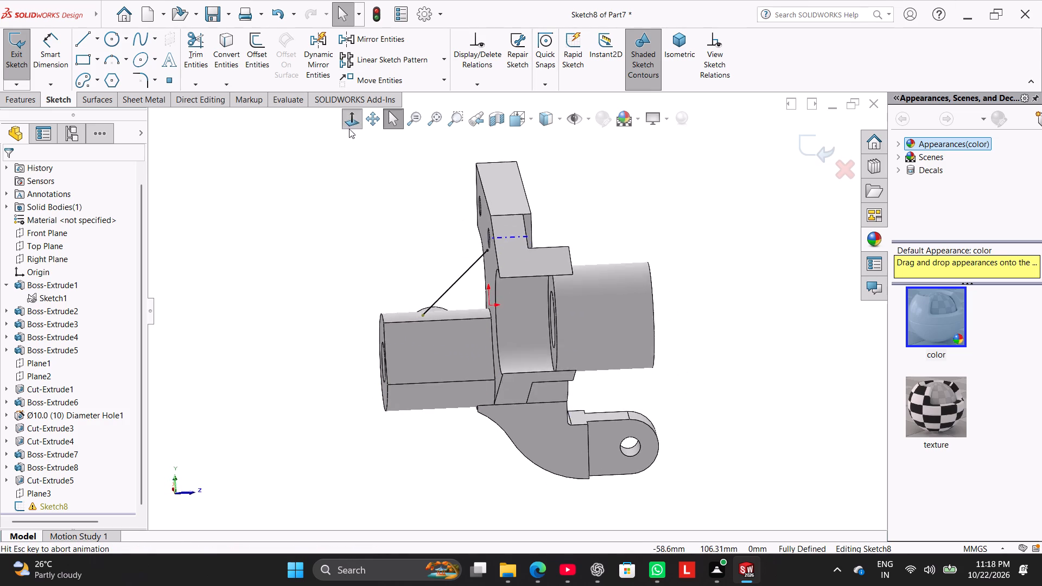
{"action": "scroll", "coordinate": [419, 270], "scroll_direction": "down", "scroll_amount": 5}
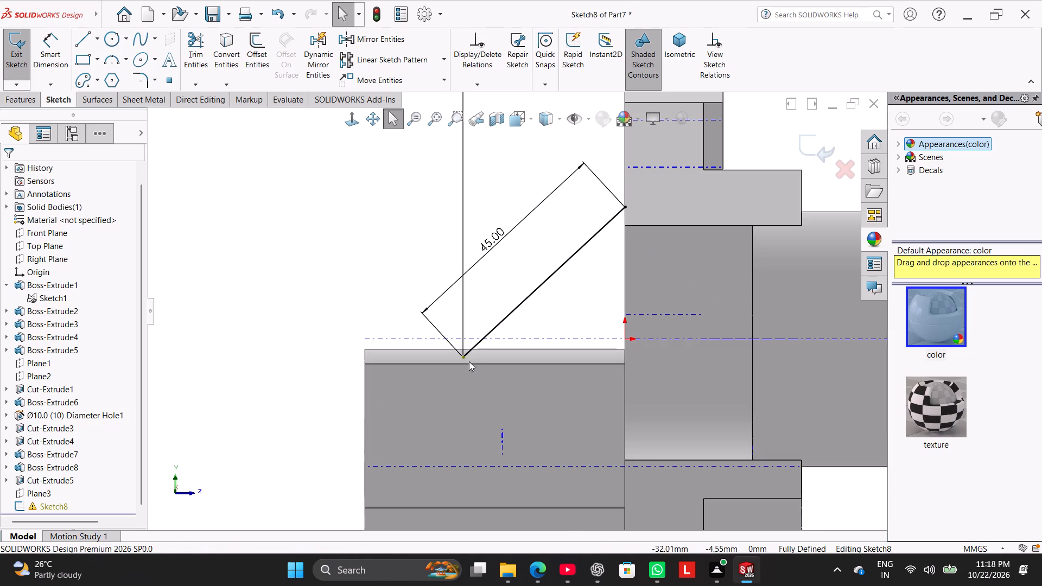
{"action": "left_click", "coordinate": [712, 63]}
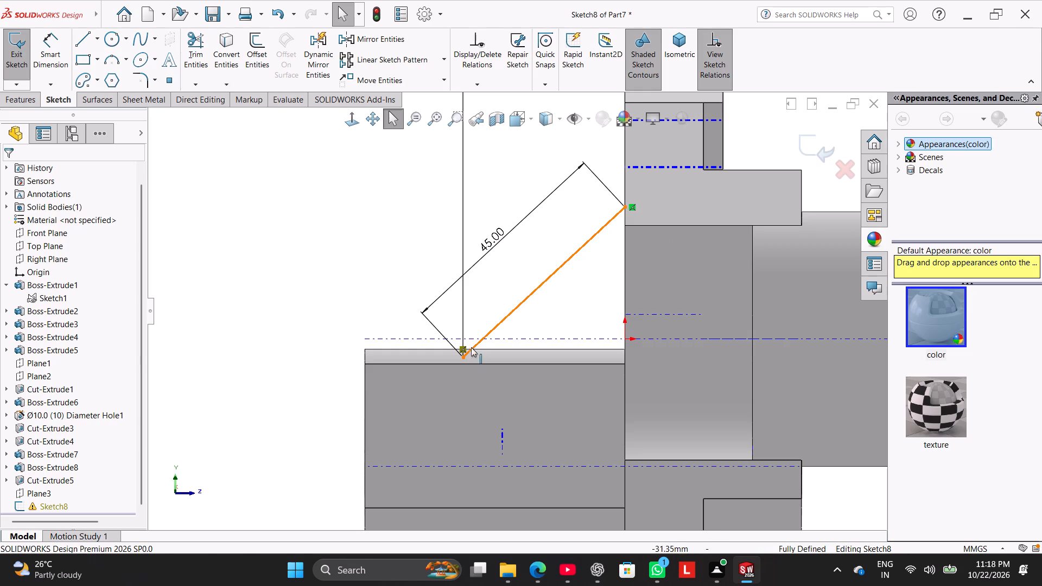
{"action": "right_click", "coordinate": [464, 346]}
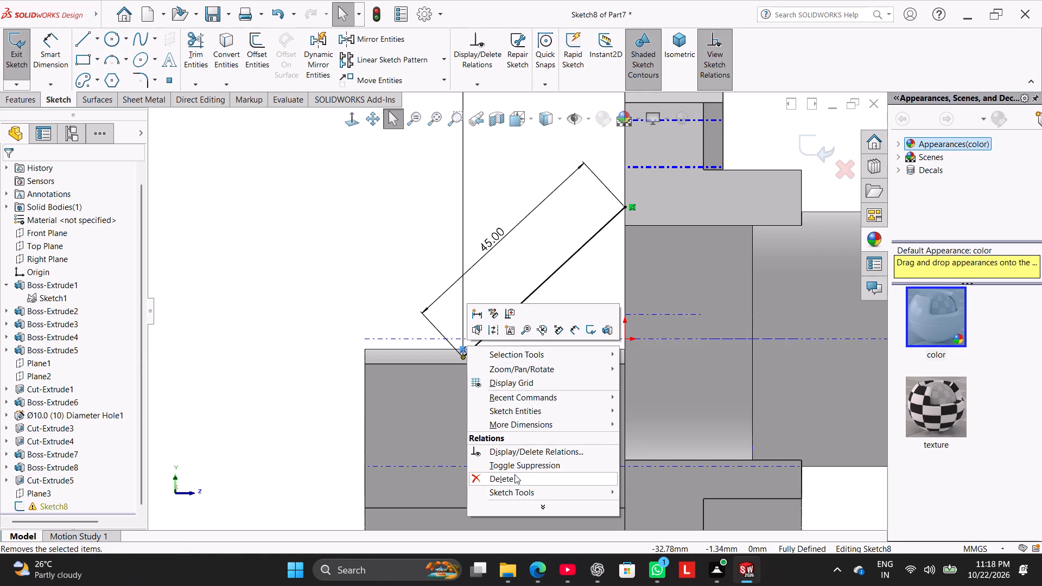
{"action": "left_click", "coordinate": [514, 474]}
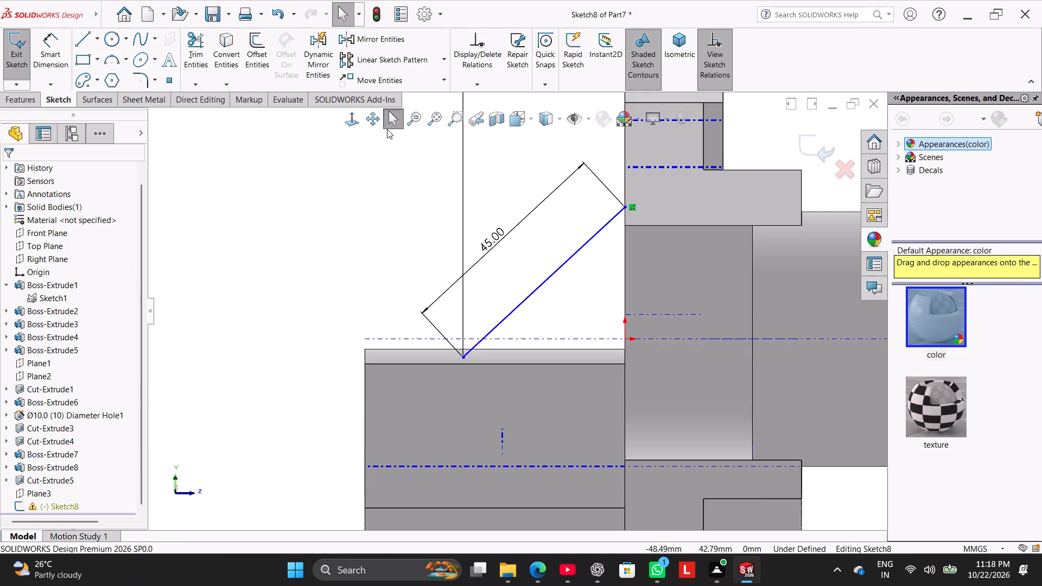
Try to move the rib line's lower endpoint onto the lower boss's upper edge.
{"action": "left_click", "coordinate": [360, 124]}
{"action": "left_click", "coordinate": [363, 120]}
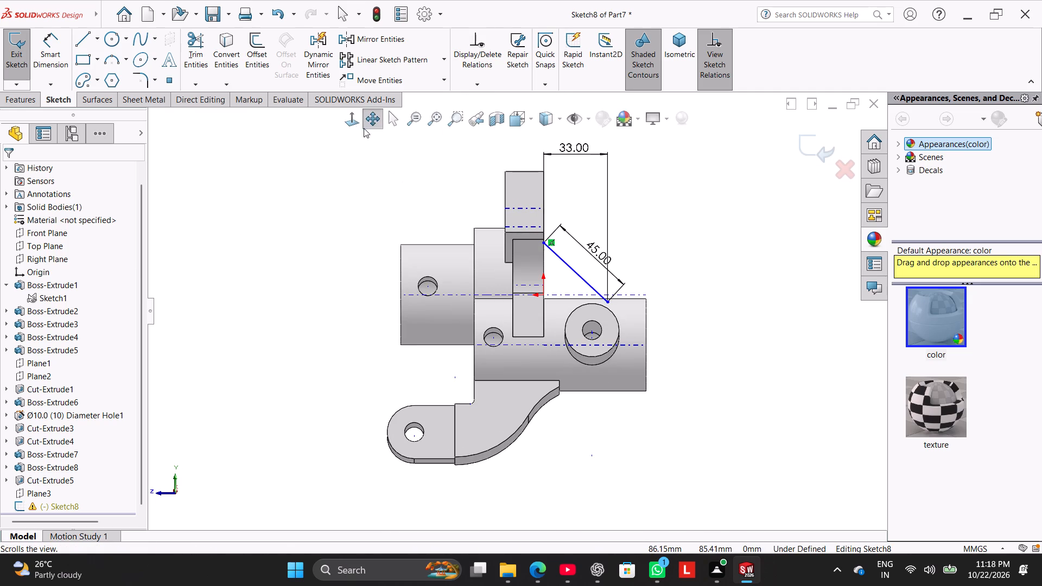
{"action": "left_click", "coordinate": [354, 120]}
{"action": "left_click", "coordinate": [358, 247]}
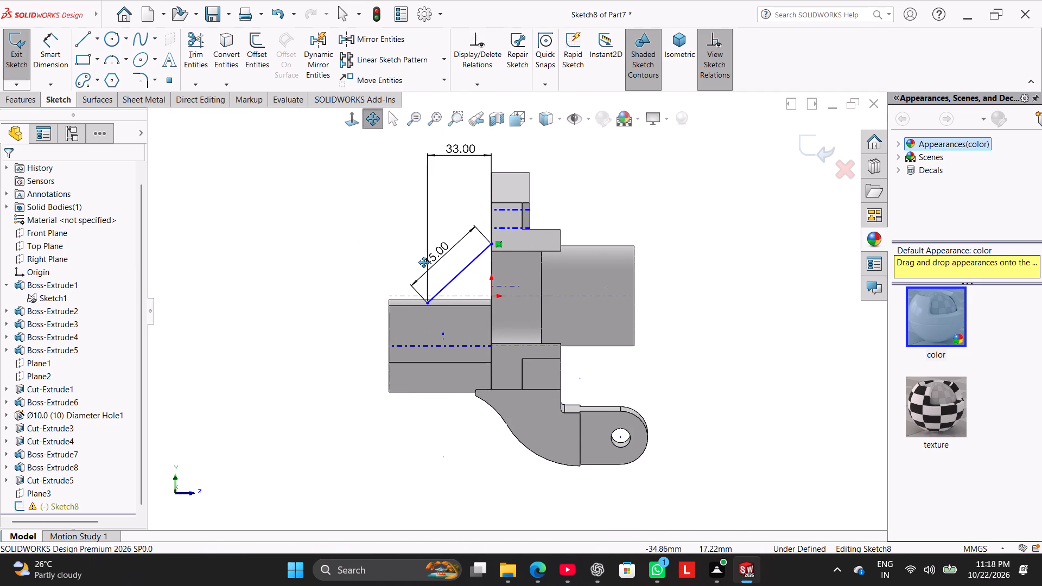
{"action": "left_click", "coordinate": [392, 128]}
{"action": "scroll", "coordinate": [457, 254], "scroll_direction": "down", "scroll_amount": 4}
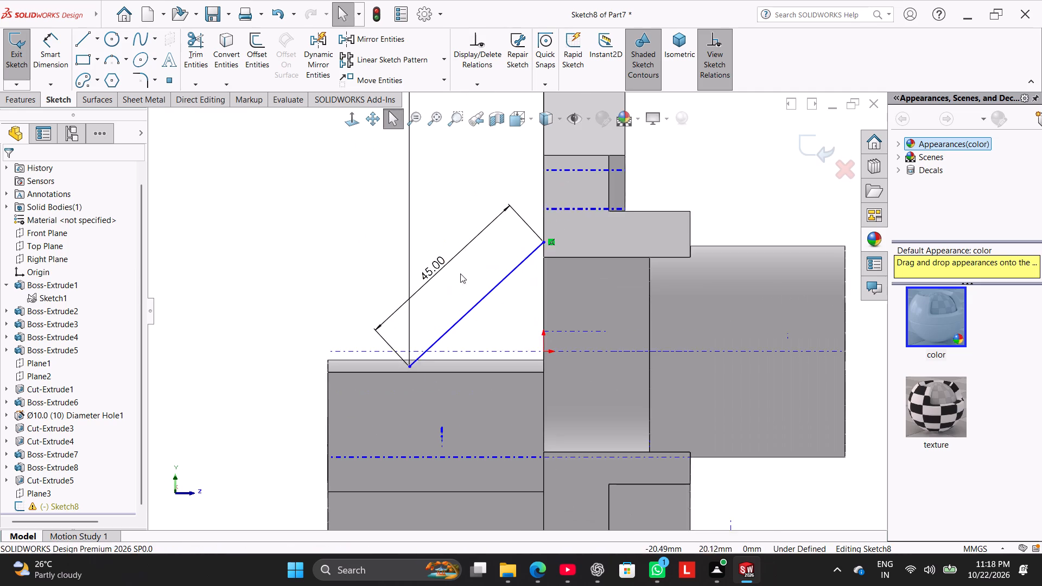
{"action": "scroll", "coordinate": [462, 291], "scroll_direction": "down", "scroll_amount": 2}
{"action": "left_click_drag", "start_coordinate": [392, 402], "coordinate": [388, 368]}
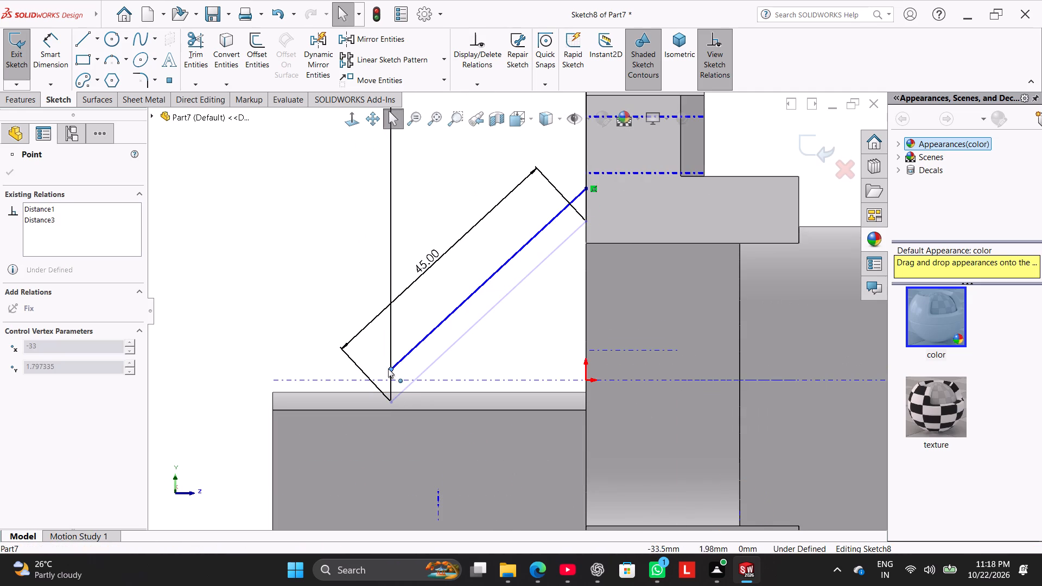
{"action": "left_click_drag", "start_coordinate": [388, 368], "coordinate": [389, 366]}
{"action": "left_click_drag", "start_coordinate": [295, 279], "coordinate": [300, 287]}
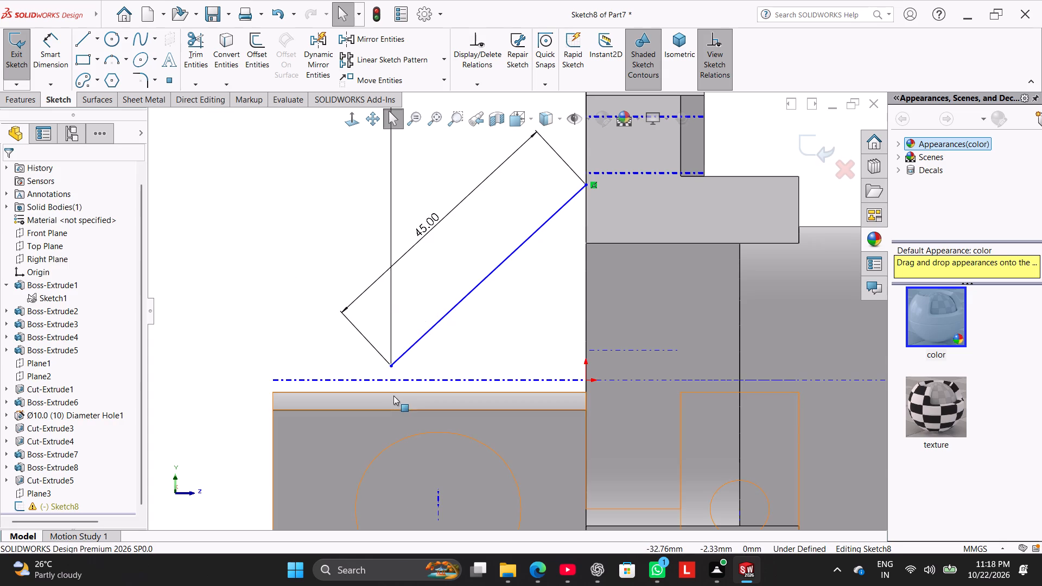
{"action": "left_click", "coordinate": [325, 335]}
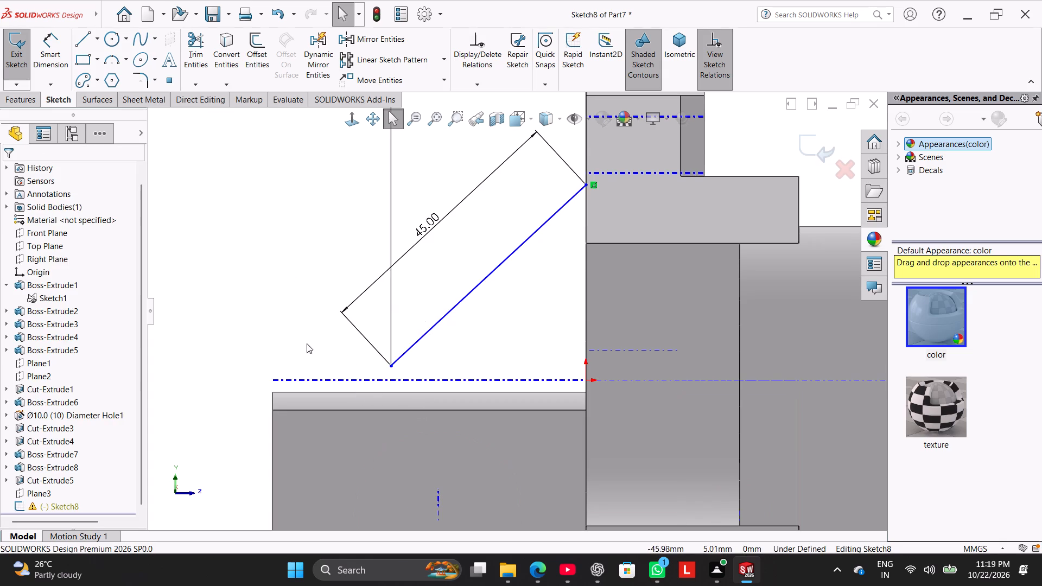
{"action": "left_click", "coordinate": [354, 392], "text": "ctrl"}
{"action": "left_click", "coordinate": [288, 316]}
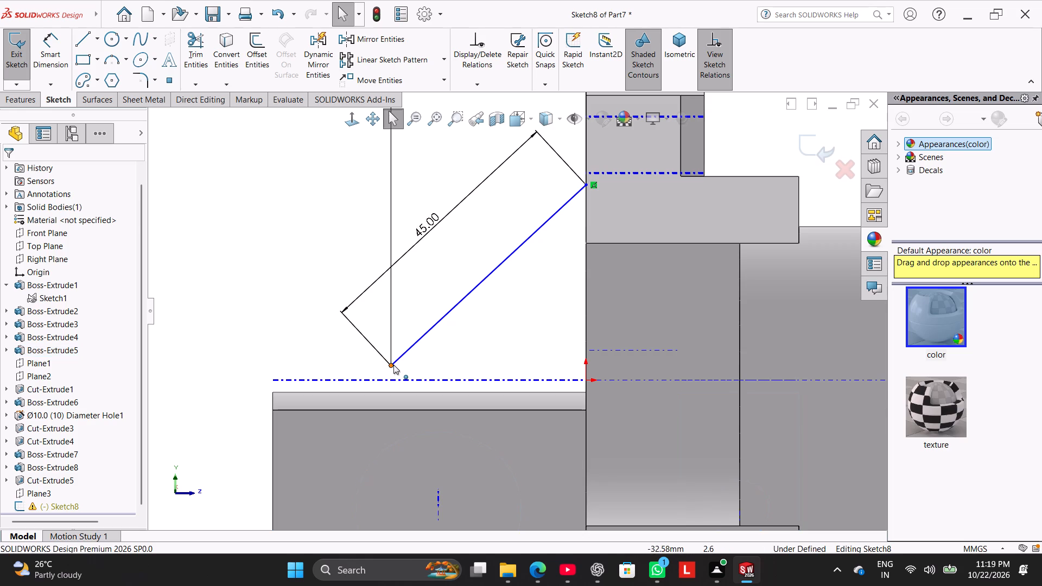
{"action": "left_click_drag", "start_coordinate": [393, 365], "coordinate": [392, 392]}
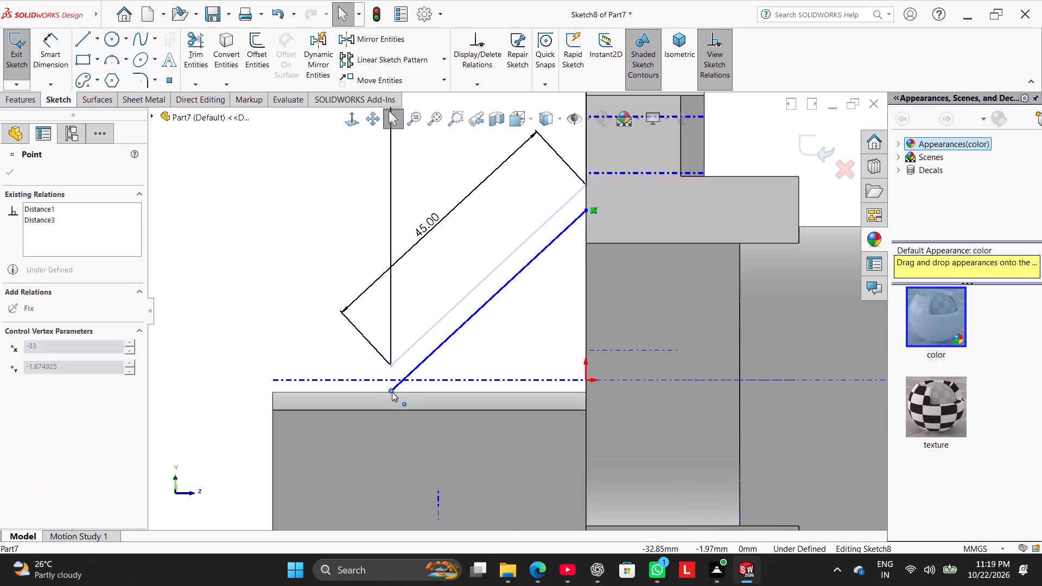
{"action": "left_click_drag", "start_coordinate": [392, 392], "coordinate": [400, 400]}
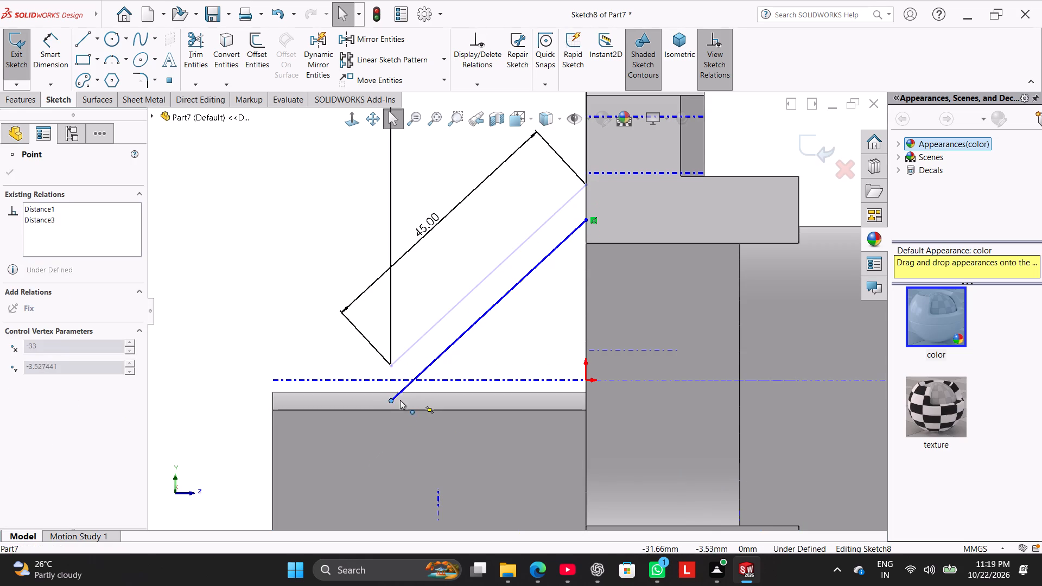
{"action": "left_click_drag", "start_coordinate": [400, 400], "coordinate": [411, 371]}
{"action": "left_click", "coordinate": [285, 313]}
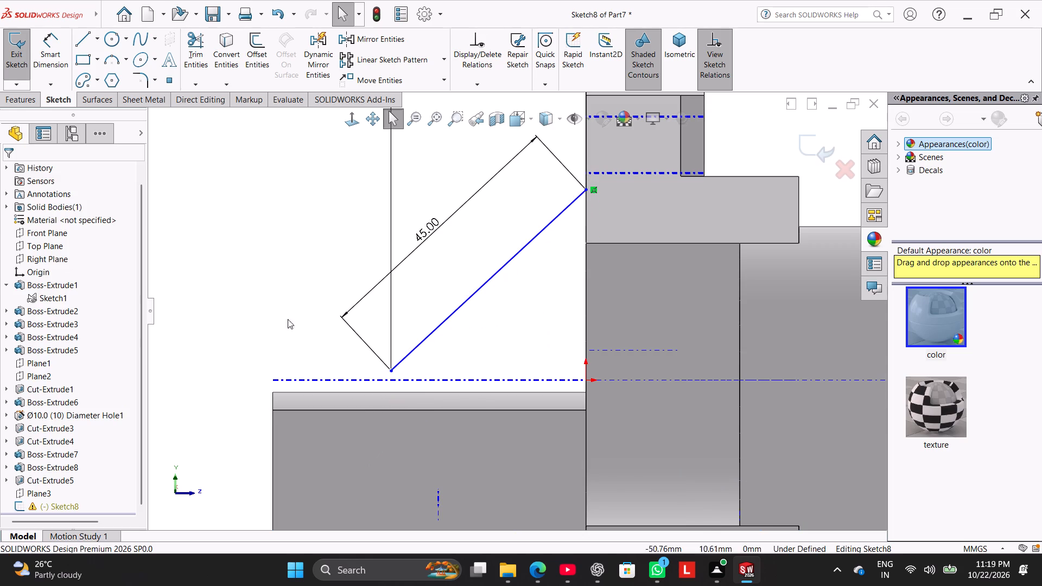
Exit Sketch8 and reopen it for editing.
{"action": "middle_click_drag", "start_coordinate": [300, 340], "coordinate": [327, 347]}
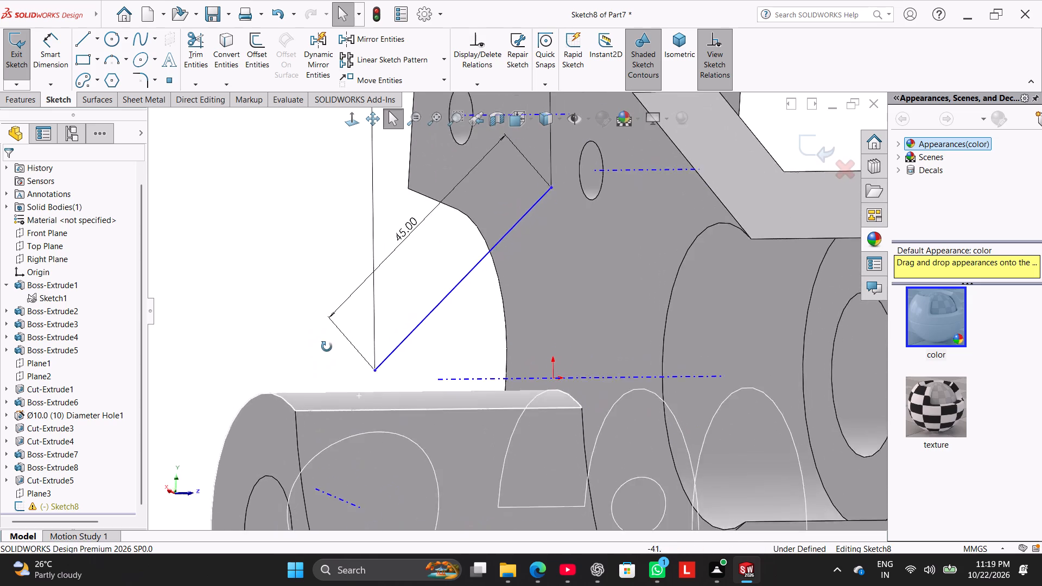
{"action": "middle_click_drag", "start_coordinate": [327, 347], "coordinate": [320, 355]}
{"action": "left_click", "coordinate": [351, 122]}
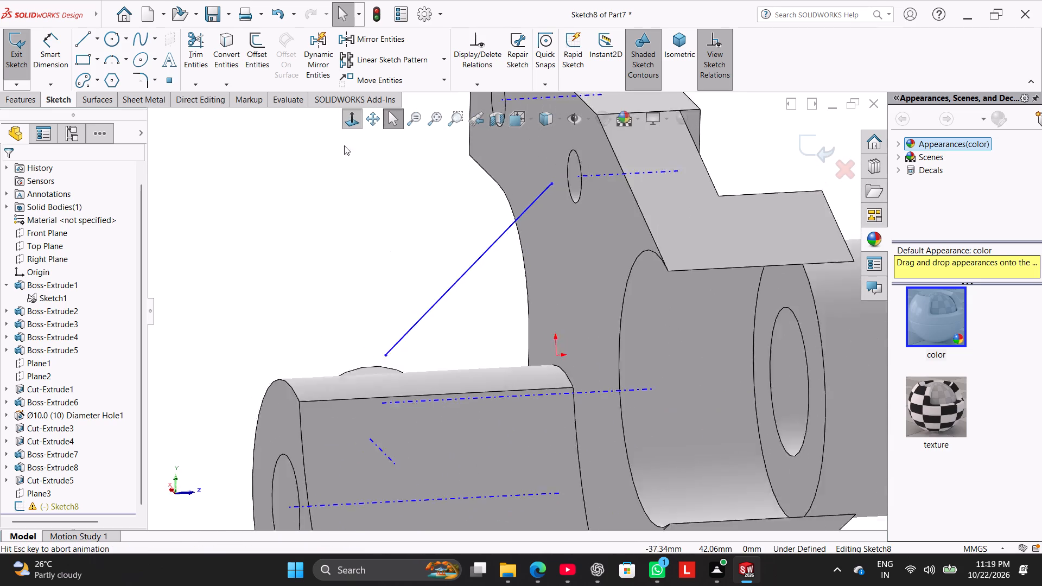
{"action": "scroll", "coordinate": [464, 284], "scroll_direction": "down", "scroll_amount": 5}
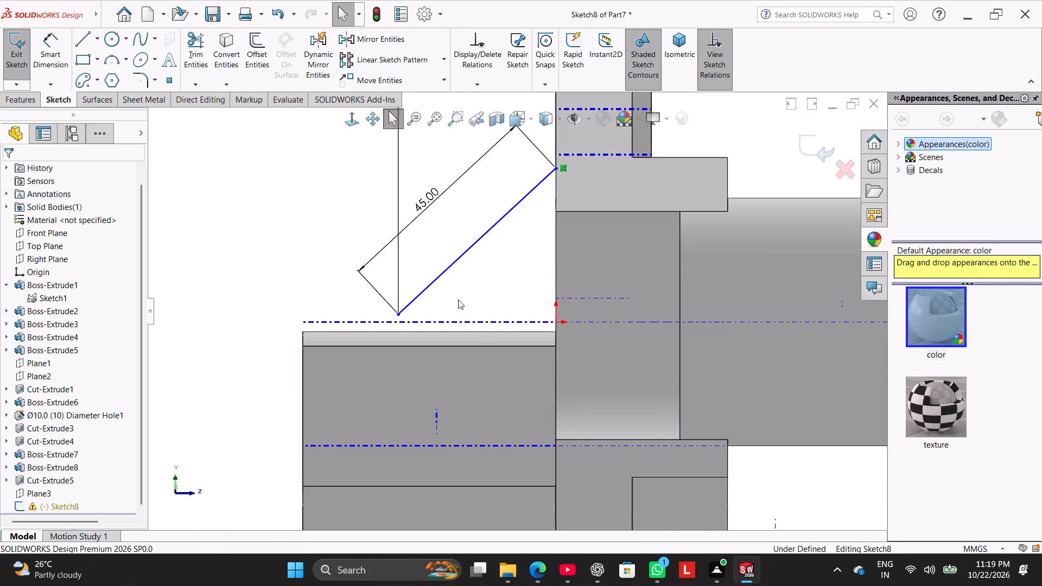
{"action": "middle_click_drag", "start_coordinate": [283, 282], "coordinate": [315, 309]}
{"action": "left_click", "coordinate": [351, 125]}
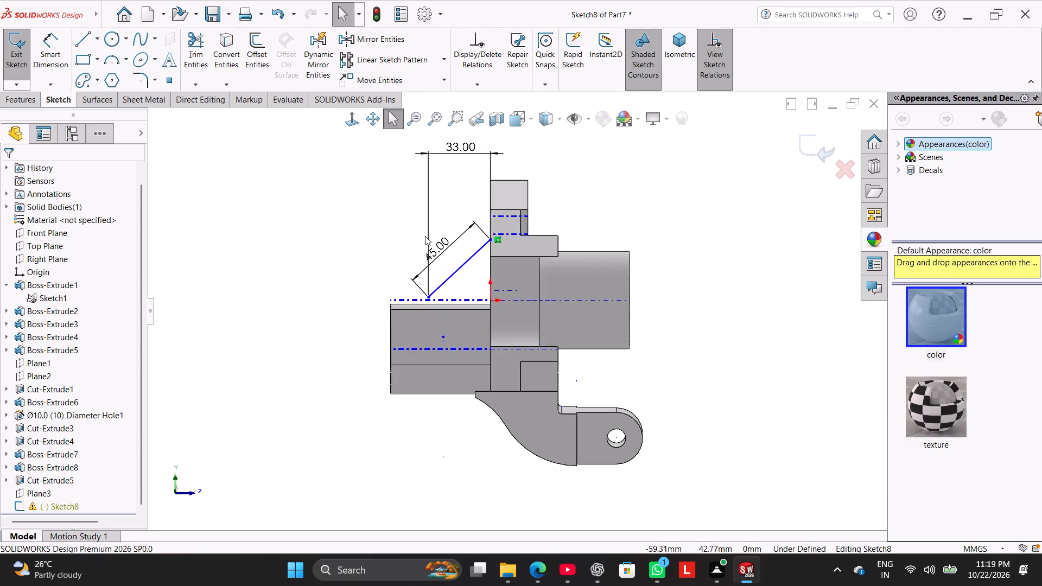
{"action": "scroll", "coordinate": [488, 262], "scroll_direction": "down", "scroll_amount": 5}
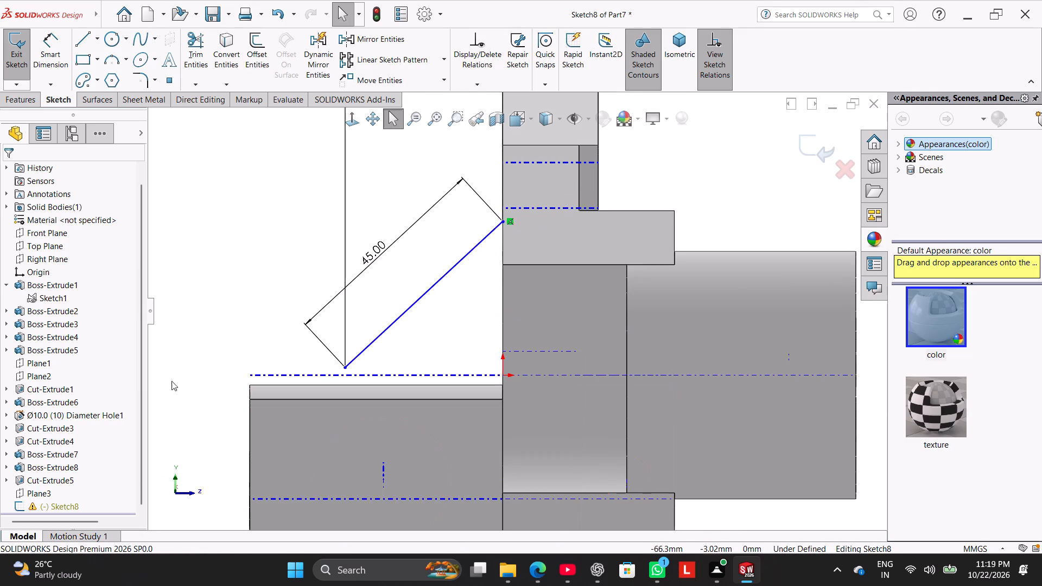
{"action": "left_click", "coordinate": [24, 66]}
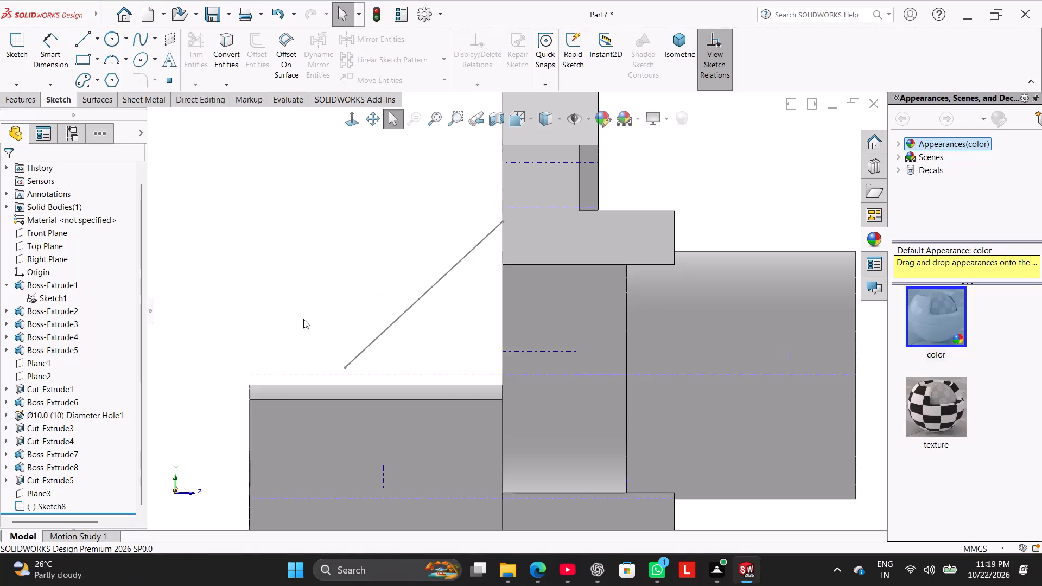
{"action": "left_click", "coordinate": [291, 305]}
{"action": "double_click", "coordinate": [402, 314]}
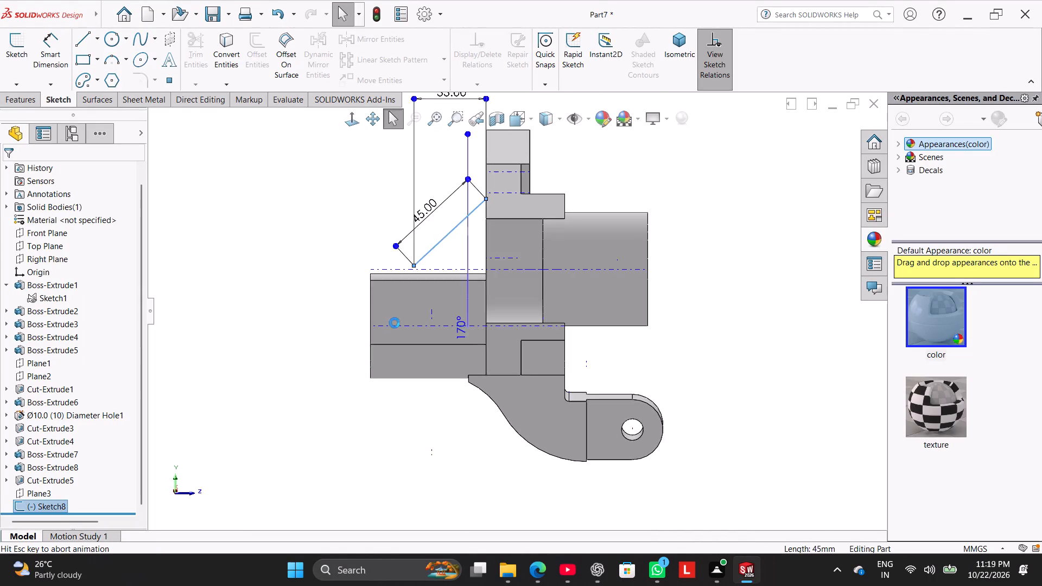
Attach the rib line's lower endpoint to the lower boss's upper edge and exit the sketch.
{"action": "scroll", "coordinate": [452, 268], "scroll_direction": "down", "scroll_amount": 4}
{"action": "scroll", "coordinate": [396, 285], "scroll_direction": "down", "scroll_amount": 3}
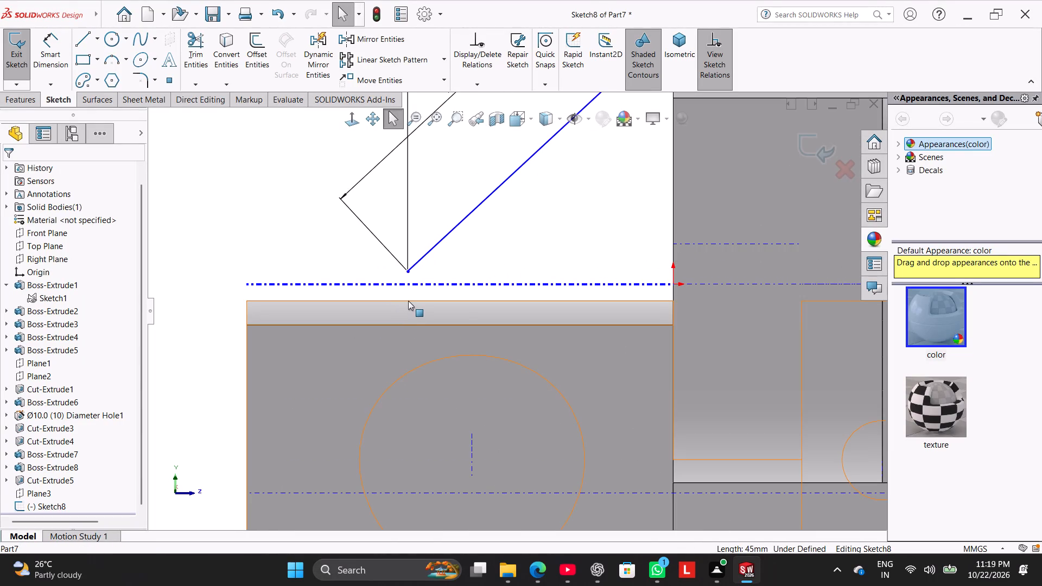
{"action": "left_click", "coordinate": [419, 301], "text": "ctrl"}
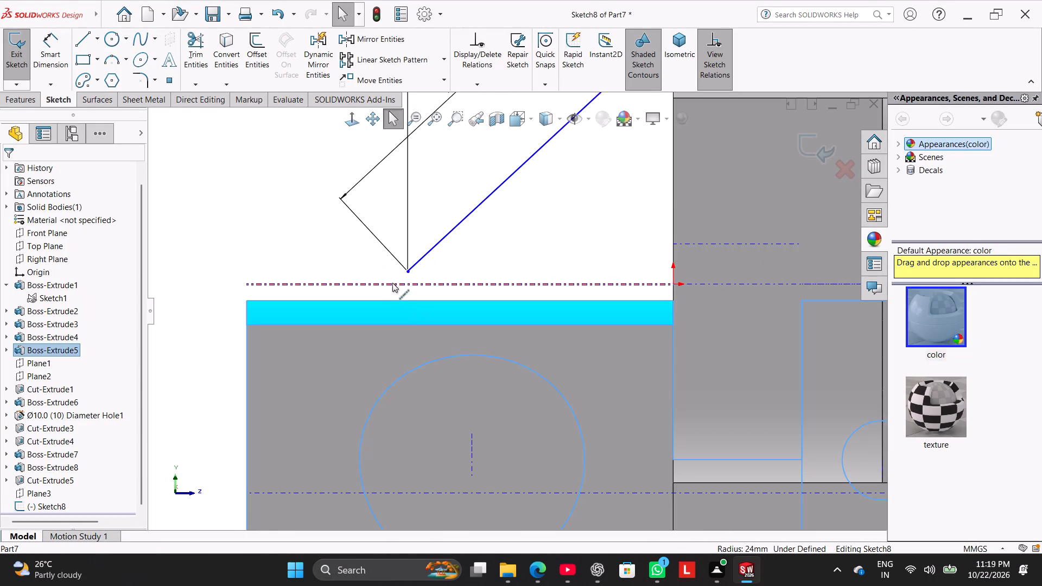
{"action": "left_click_drag", "start_coordinate": [410, 274], "coordinate": [407, 302], "text": "ctrl"}
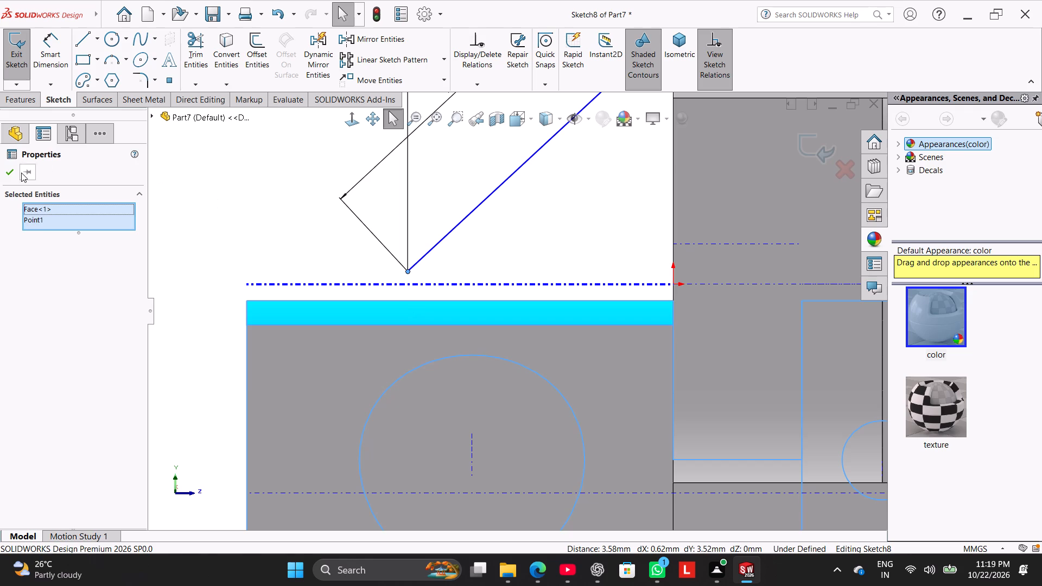
{"action": "left_click", "coordinate": [12, 177]}
{"action": "left_click", "coordinate": [240, 205]}
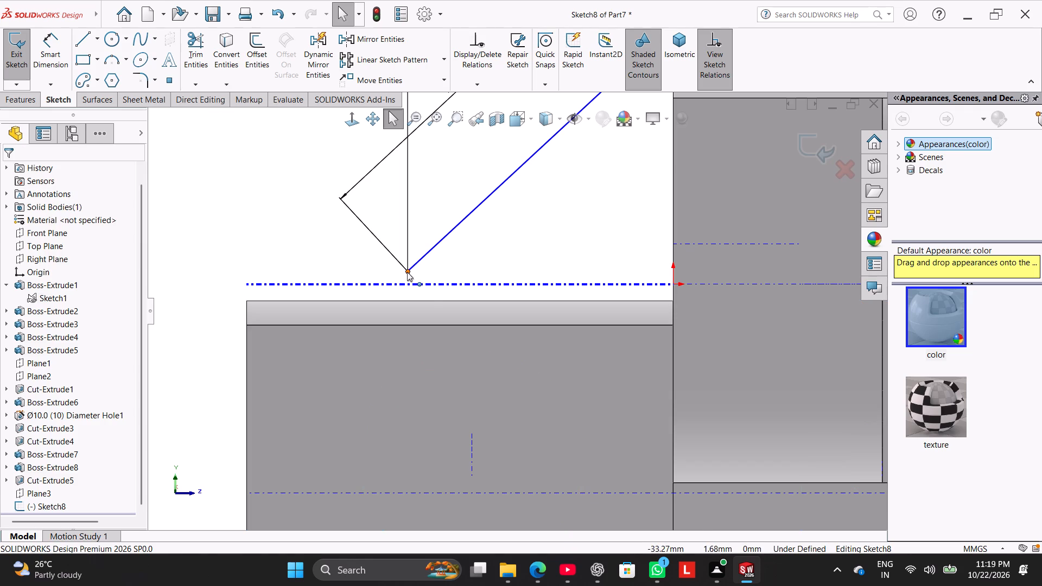
{"action": "left_click_drag", "start_coordinate": [407, 272], "coordinate": [420, 300]}
{"action": "scroll", "coordinate": [299, 228], "scroll_direction": "up", "scroll_amount": 4}
{"action": "left_click", "coordinate": [313, 227]}
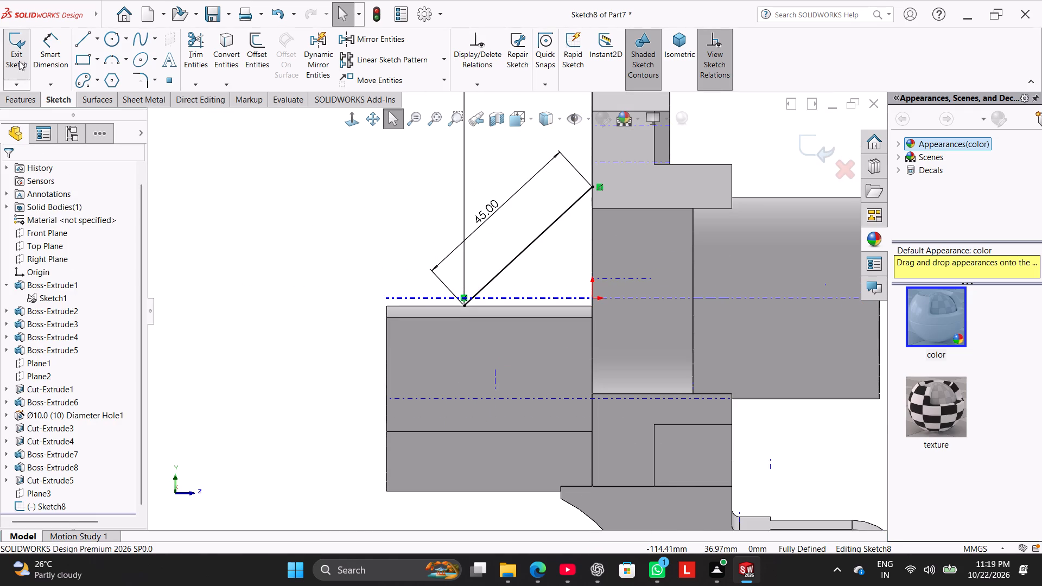
{"action": "left_click", "coordinate": [19, 61]}
Create a 14 mm thick rib from Sketch8, thickened on both sides and extruded parallel to the sketch, between the plate and lower boss.
{"action": "middle_click_drag", "start_coordinate": [281, 211], "coordinate": [325, 263]}
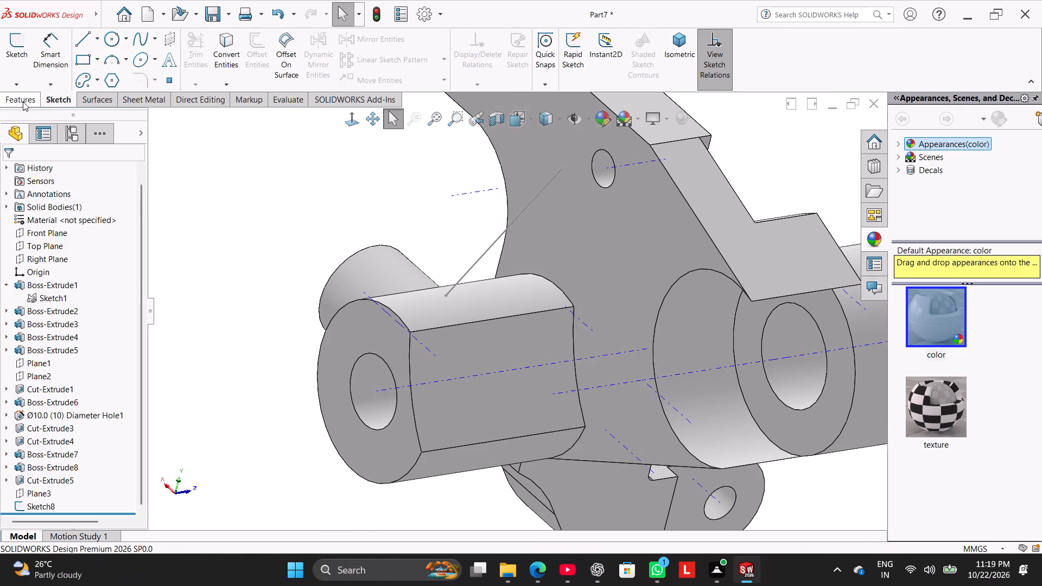
{"action": "left_click", "coordinate": [23, 101]}
{"action": "left_click", "coordinate": [438, 36]}
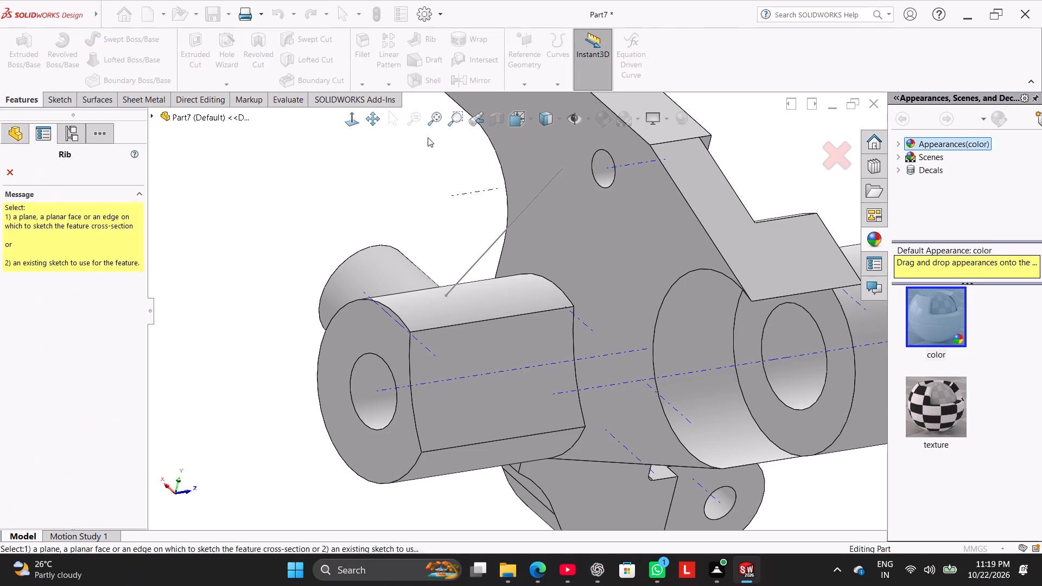
{"action": "left_click", "coordinate": [519, 217]}
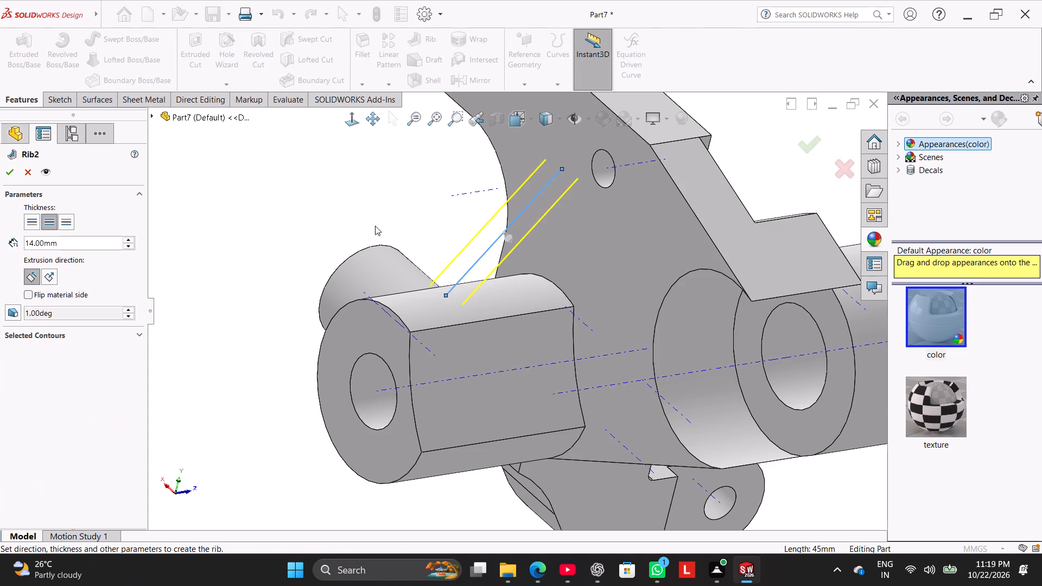
{"action": "left_click", "coordinate": [11, 173]}
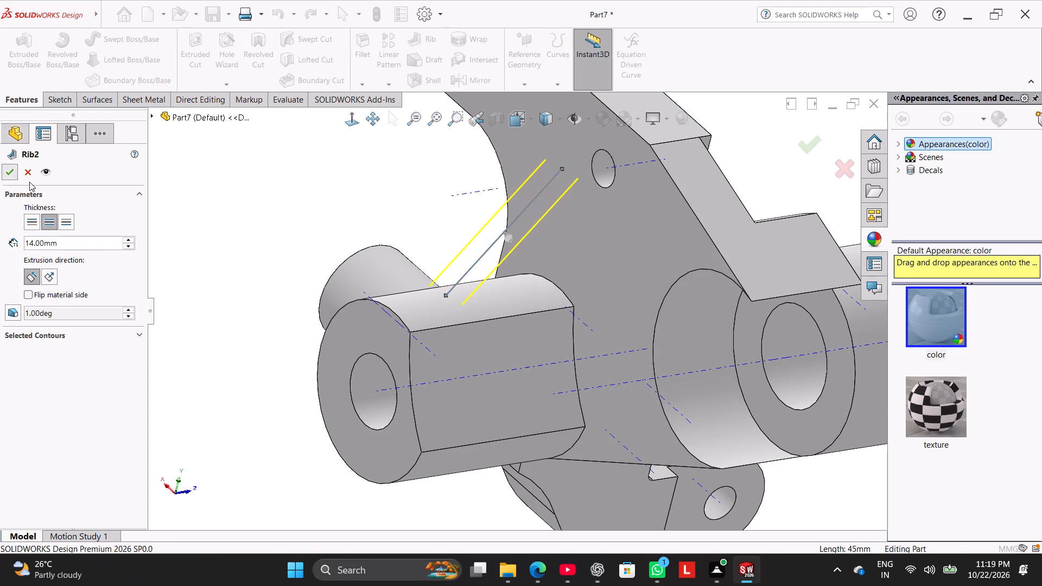
{"action": "left_click", "coordinate": [287, 193]}
{"action": "right_click_drag", "start_coordinate": [312, 253], "coordinate": [538, 144]}
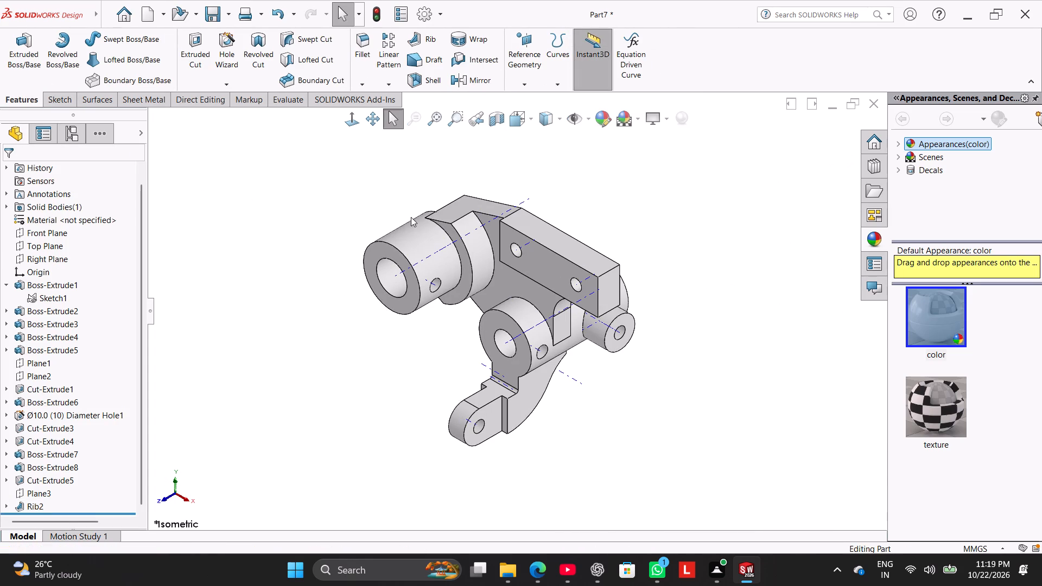
{"action": "left_click", "coordinate": [342, 190]}
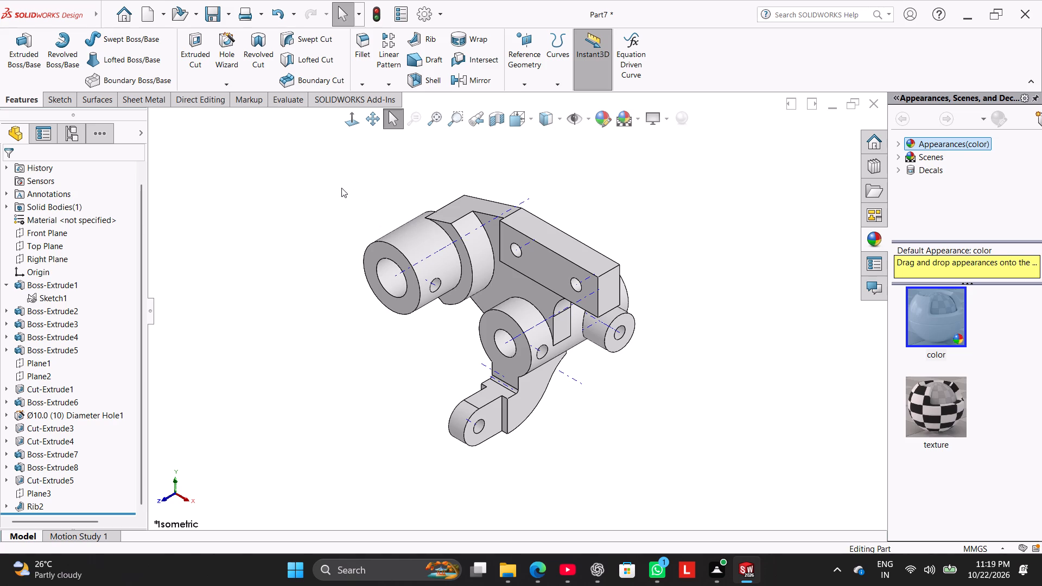
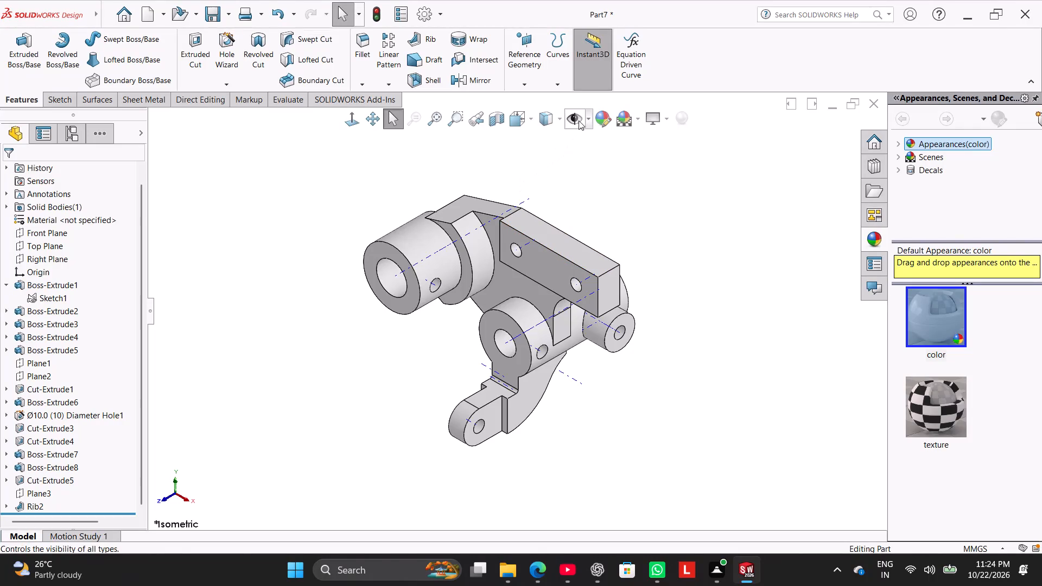
Hide the temporary axes displayed on the model.
{"action": "left_click", "coordinate": [588, 120]}
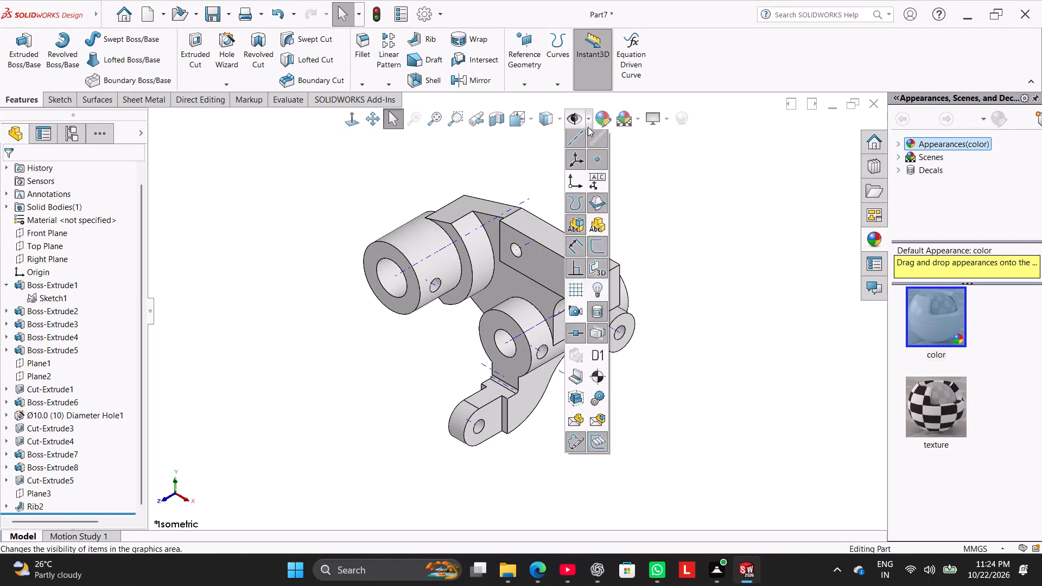
{"action": "left_click", "coordinate": [594, 162]}
{"action": "left_click", "coordinate": [310, 281]}
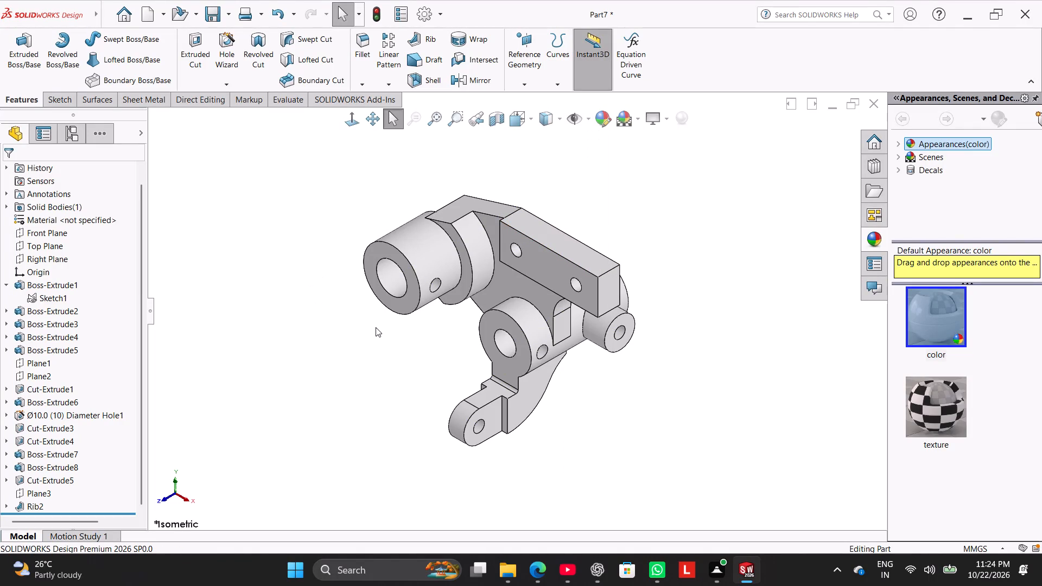
Start a symmetric constant-size fillet and set its radius to 3 mm.
{"action": "scroll", "coordinate": [377, 327], "scroll_direction": "down", "scroll_amount": 2}
{"action": "left_click", "coordinate": [369, 48]}
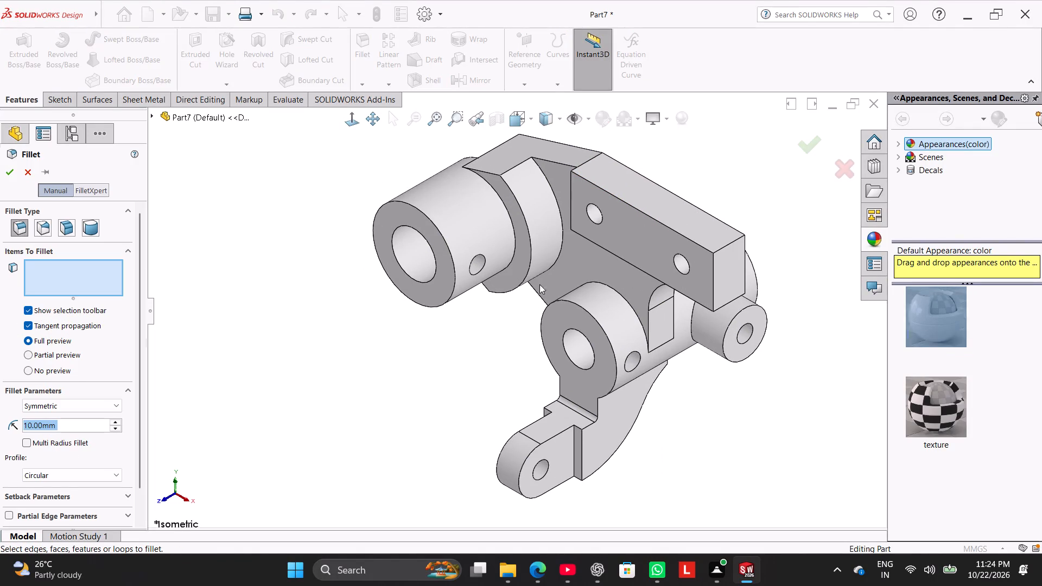
{"action": "key", "text": "3"}
{"action": "key", "text": "Return"}
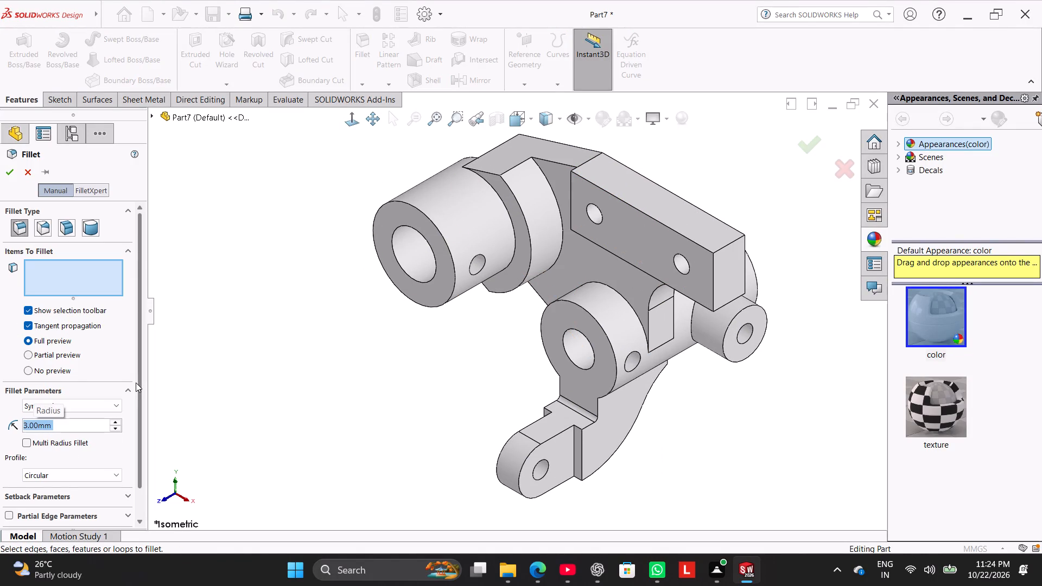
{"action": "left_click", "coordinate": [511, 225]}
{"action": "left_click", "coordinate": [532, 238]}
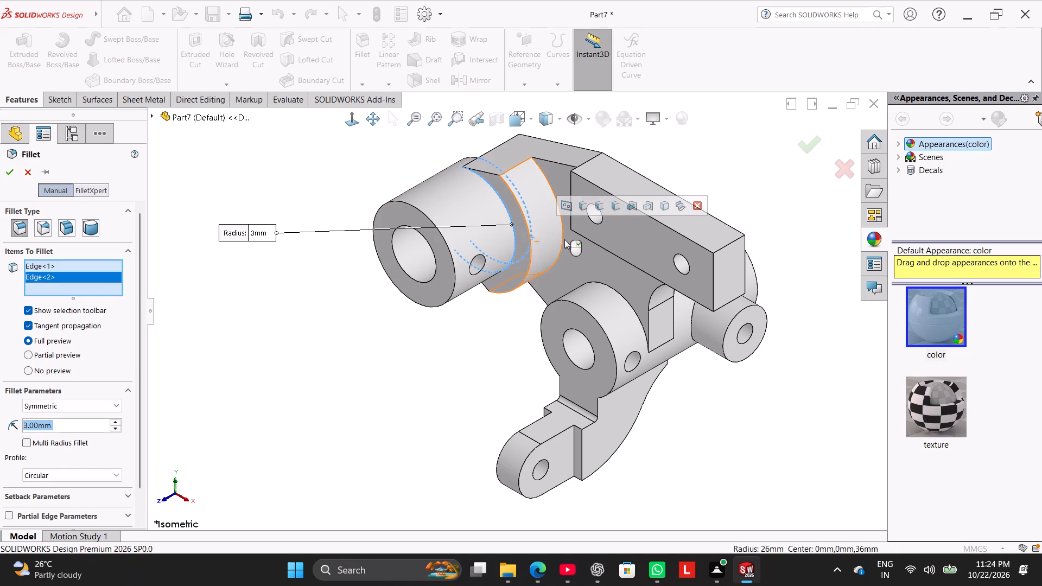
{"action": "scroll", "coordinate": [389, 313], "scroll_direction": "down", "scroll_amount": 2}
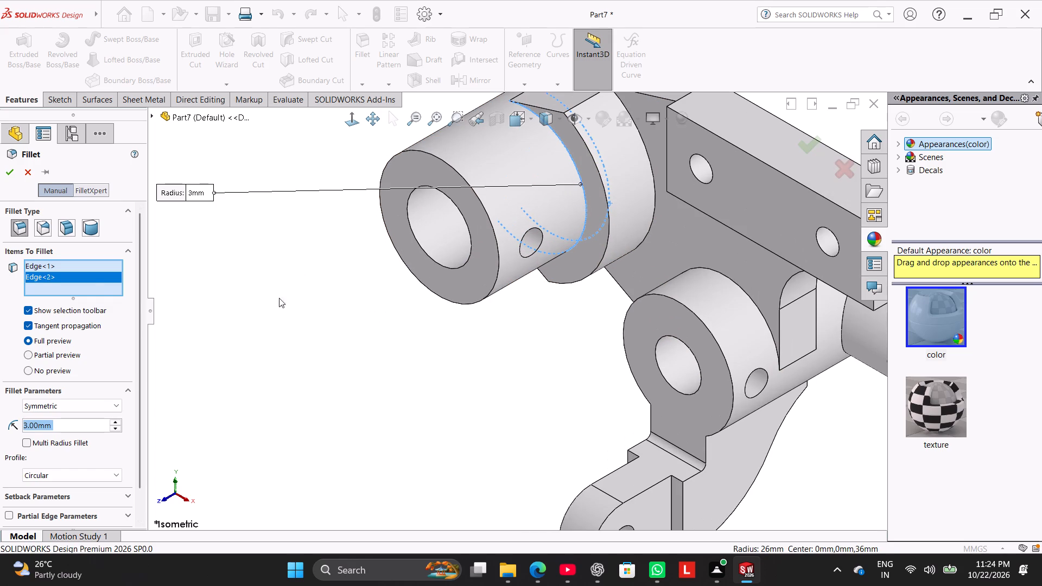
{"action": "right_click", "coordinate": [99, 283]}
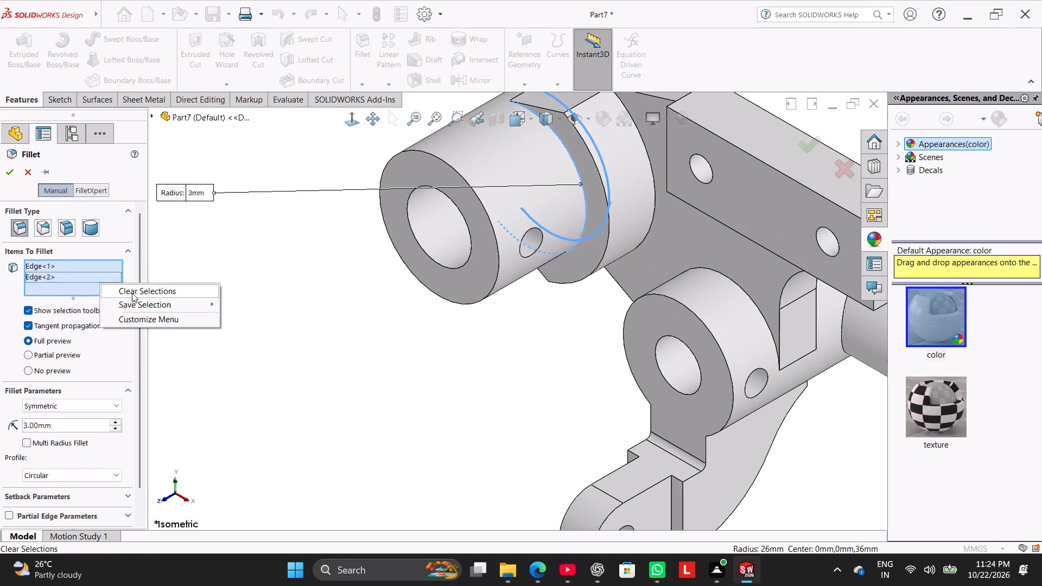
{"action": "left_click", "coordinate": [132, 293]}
Add the upper boss's edge at the collar, the collar's front outer edge and its edge at the plate to the fillet.
{"action": "scroll", "coordinate": [517, 241], "scroll_direction": "down", "scroll_amount": 2}
{"action": "scroll", "coordinate": [542, 239], "scroll_direction": "up", "scroll_amount": 3}
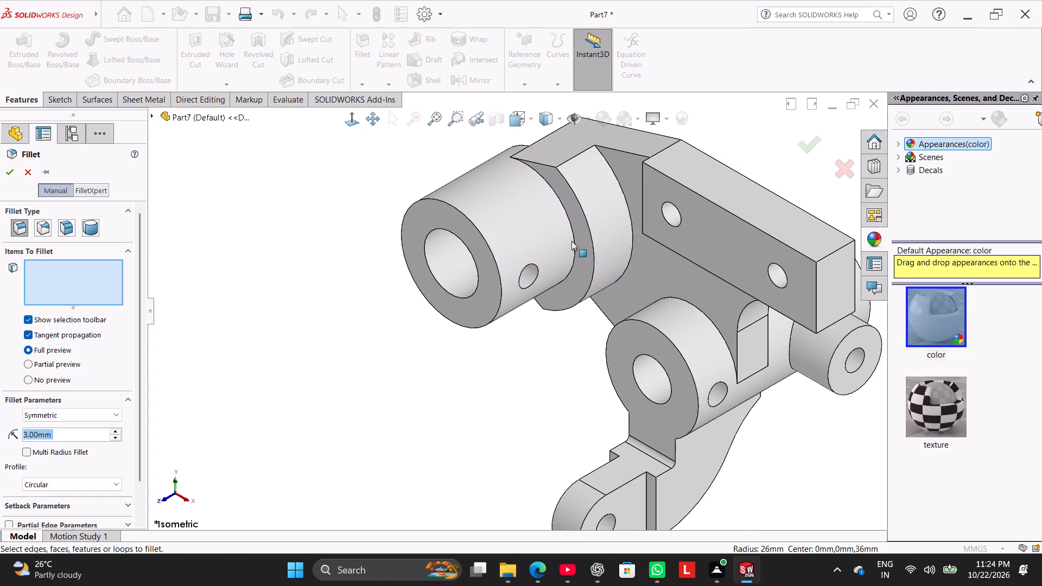
{"action": "left_click", "coordinate": [574, 231]}
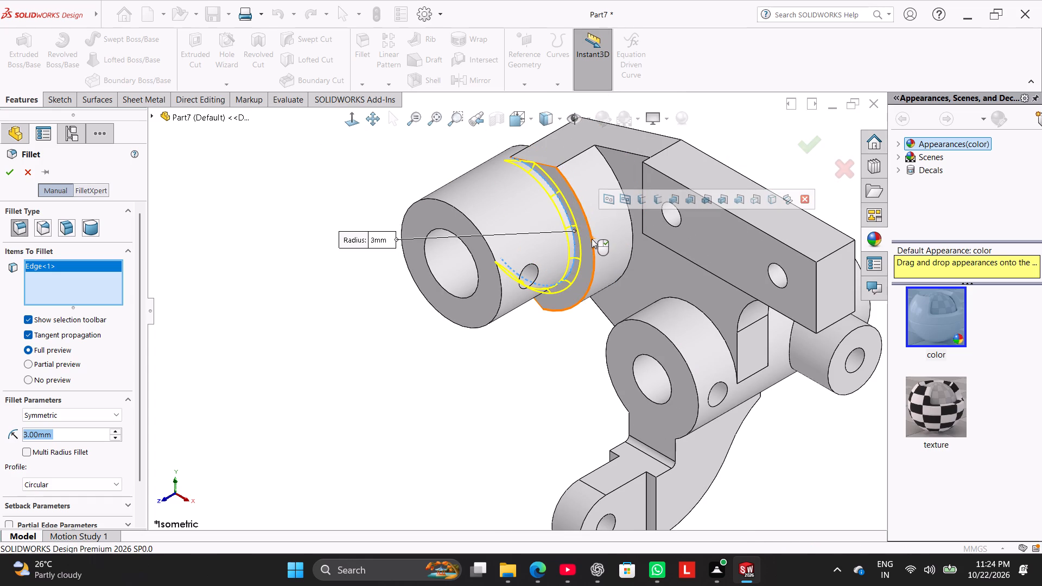
{"action": "left_click", "coordinate": [592, 239]}
{"action": "left_click", "coordinate": [632, 238]}
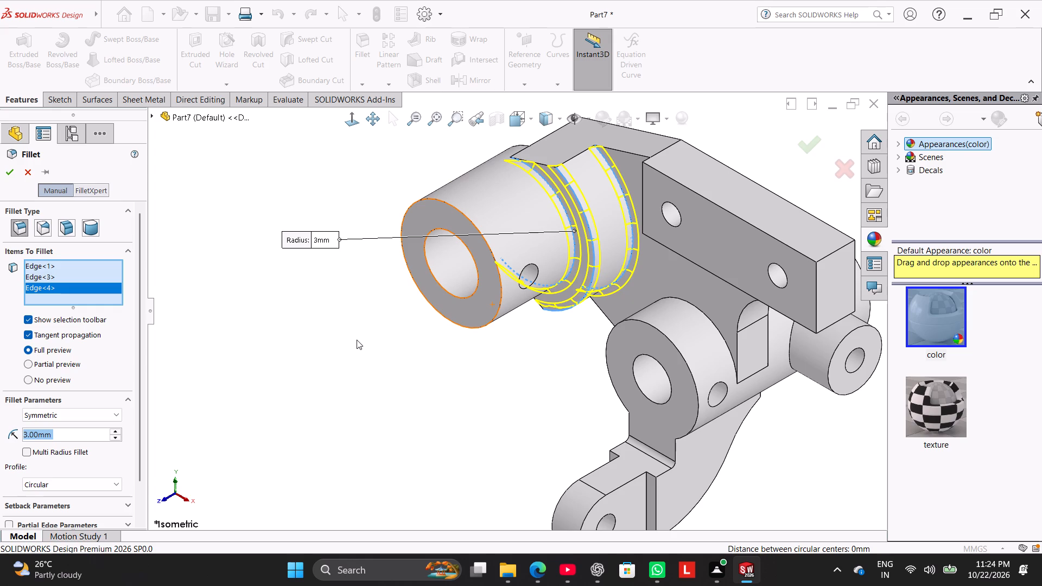
Add the curved lug's two long outer edges and its two inner corner edges below the lower boss to the fillet.
{"action": "middle_click_drag", "start_coordinate": [760, 455], "coordinate": [618, 337]}
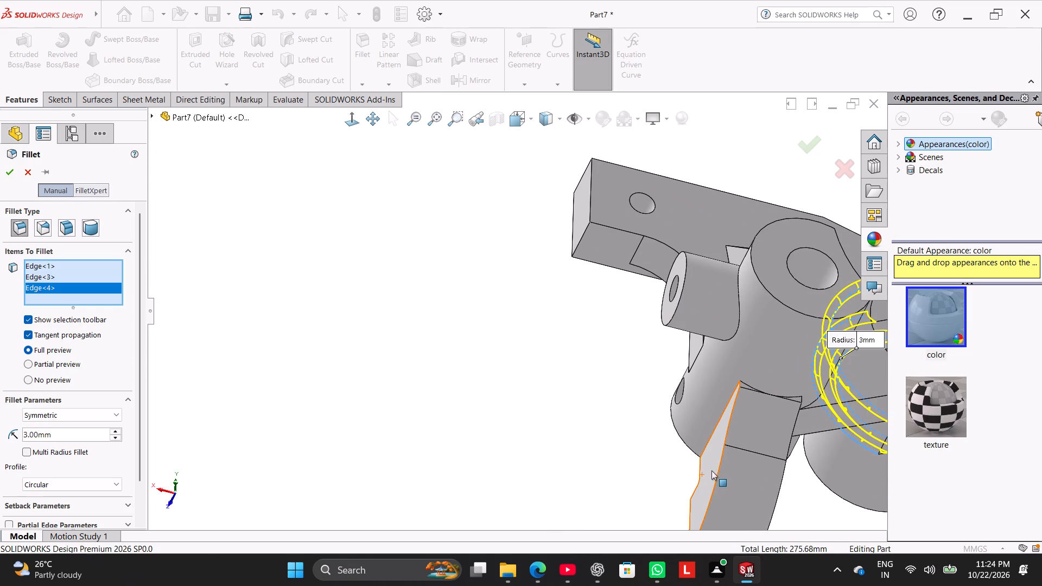
{"action": "left_click", "coordinate": [720, 463]}
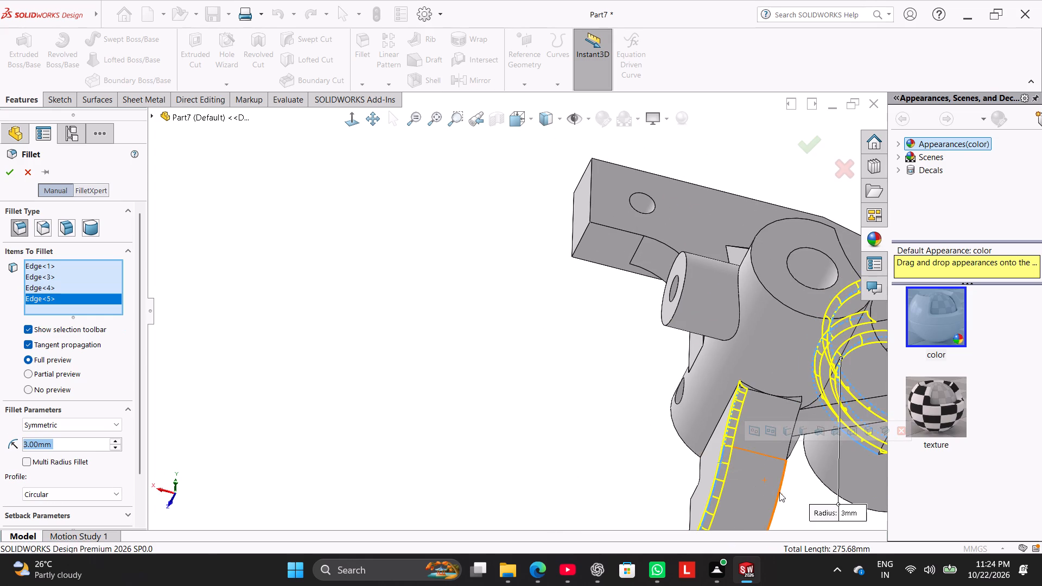
{"action": "left_click", "coordinate": [779, 492]}
{"action": "middle_click_drag", "start_coordinate": [617, 453], "coordinate": [736, 542]}
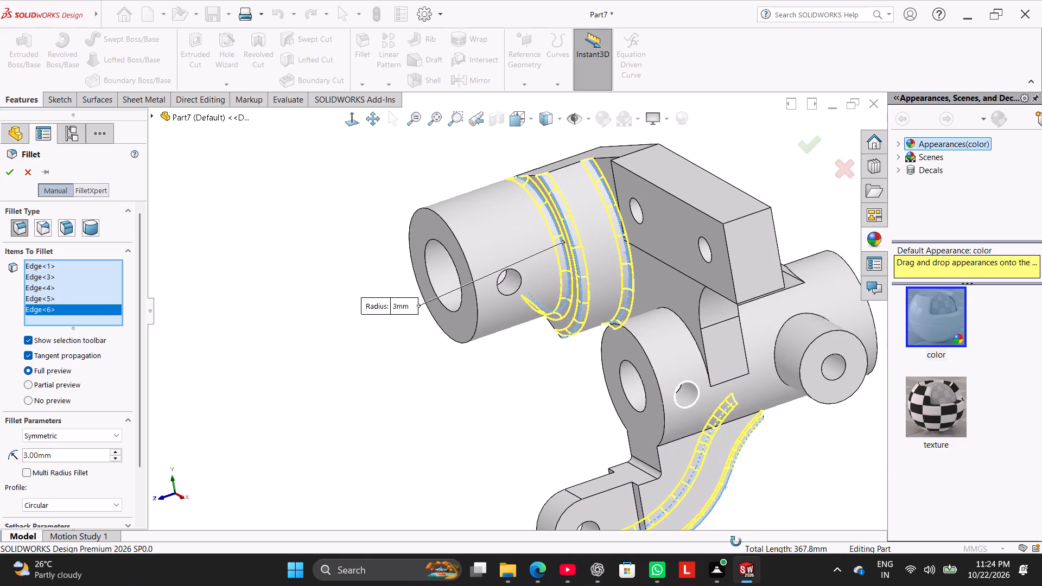
{"action": "middle_click_drag", "start_coordinate": [736, 542], "coordinate": [735, 542]}
{"action": "right_click_drag", "start_coordinate": [394, 423], "coordinate": [495, 361]}
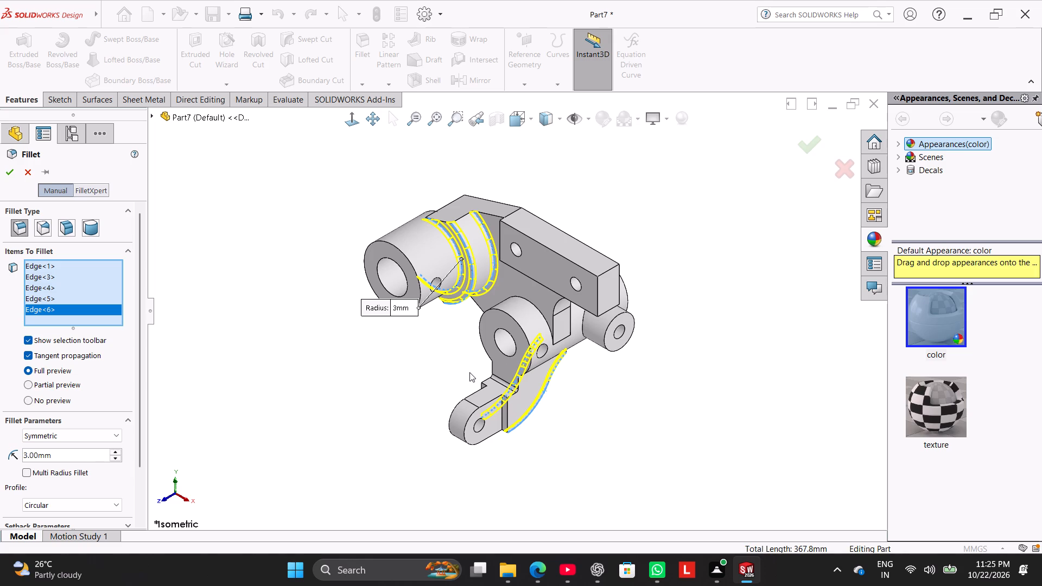
{"action": "scroll", "coordinate": [534, 366], "scroll_direction": "down", "scroll_amount": 8}
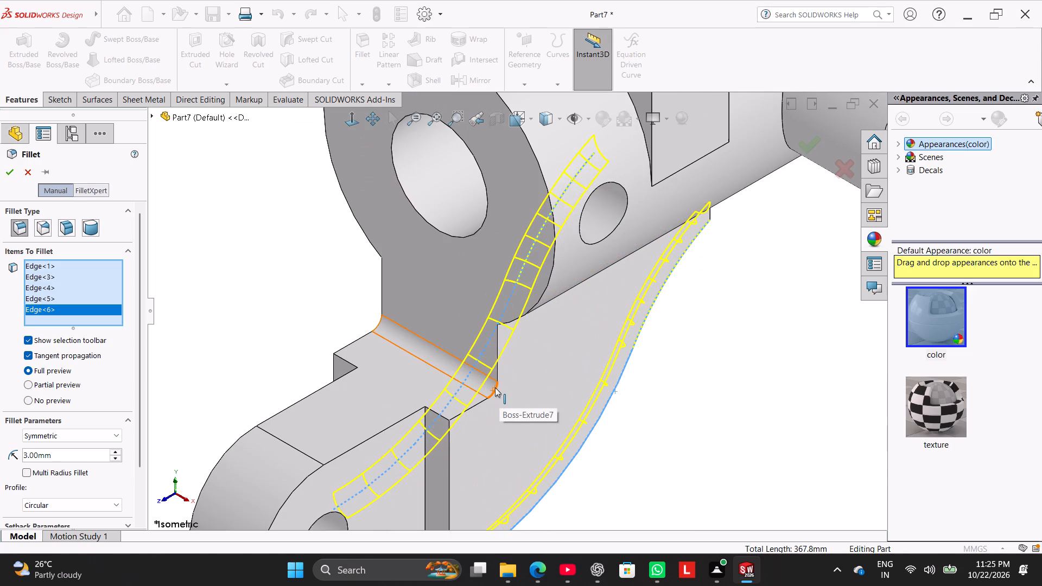
{"action": "left_click", "coordinate": [495, 387]}
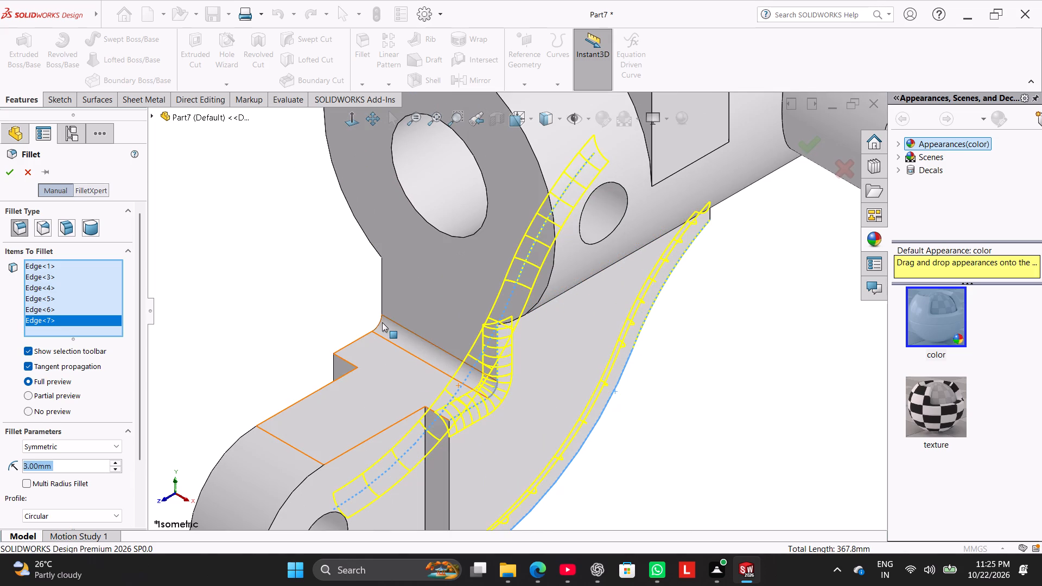
{"action": "left_click", "coordinate": [380, 321]}
Examine the fillet preview and the remaining edges around the lug, lower boss and rib from several angles.
{"action": "middle_click_drag", "start_coordinate": [307, 336], "coordinate": [315, 384]}
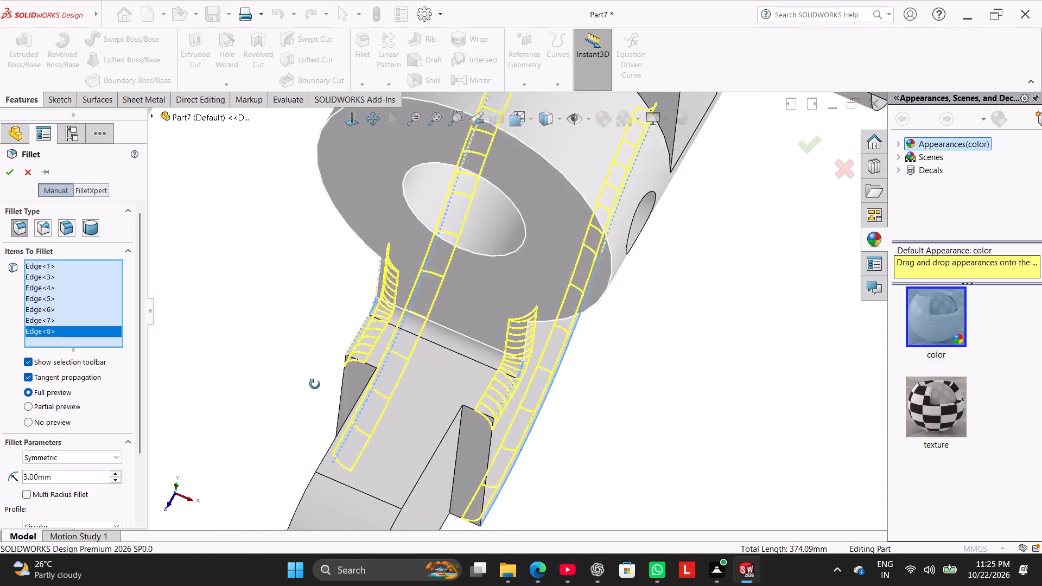
{"action": "middle_click_drag", "start_coordinate": [315, 384], "coordinate": [288, 347]}
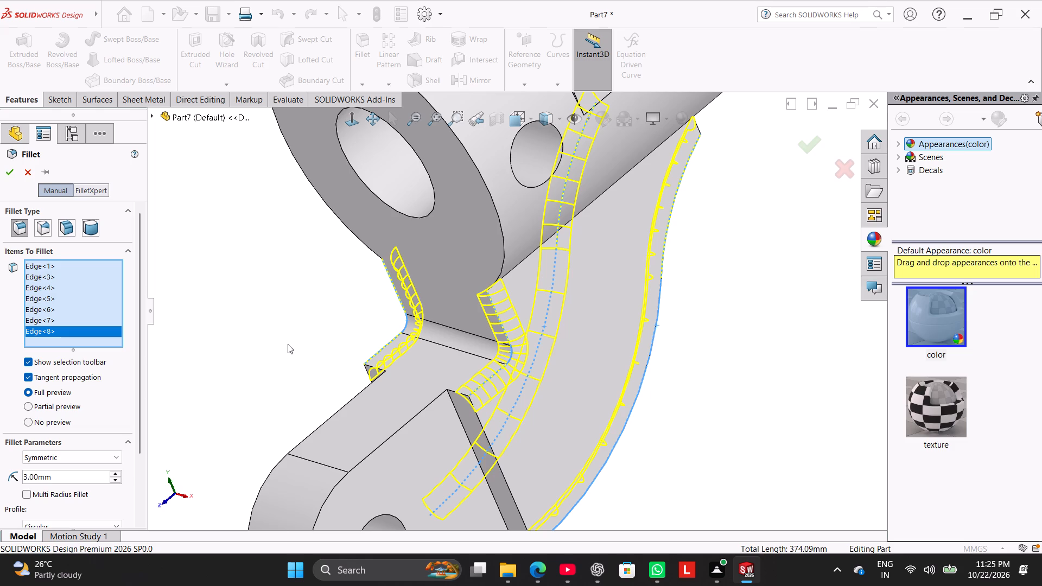
{"action": "middle_click_drag", "start_coordinate": [323, 347], "coordinate": [325, 347]}
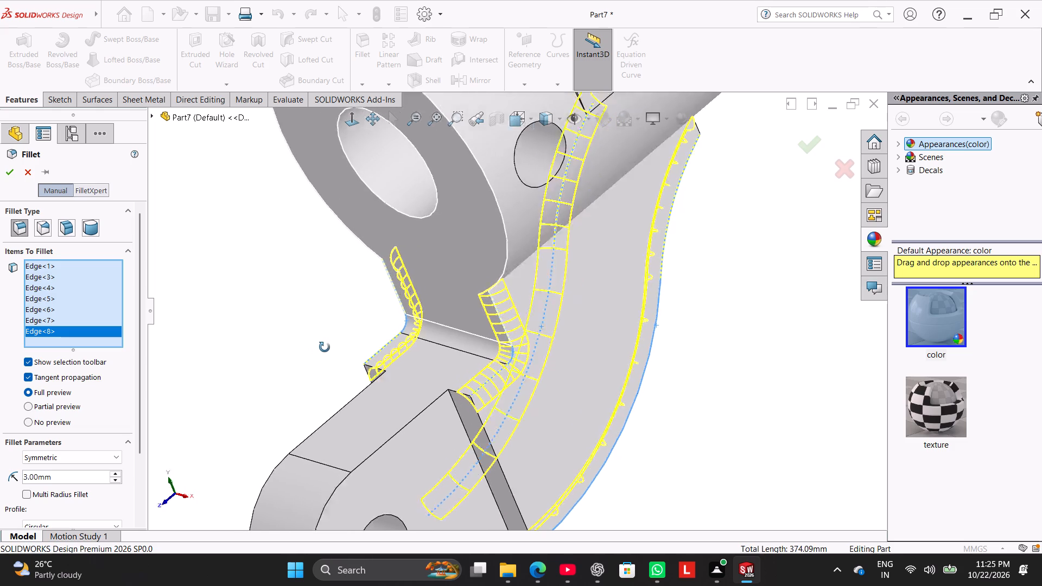
{"action": "middle_click_drag", "start_coordinate": [325, 347], "coordinate": [211, 457]}
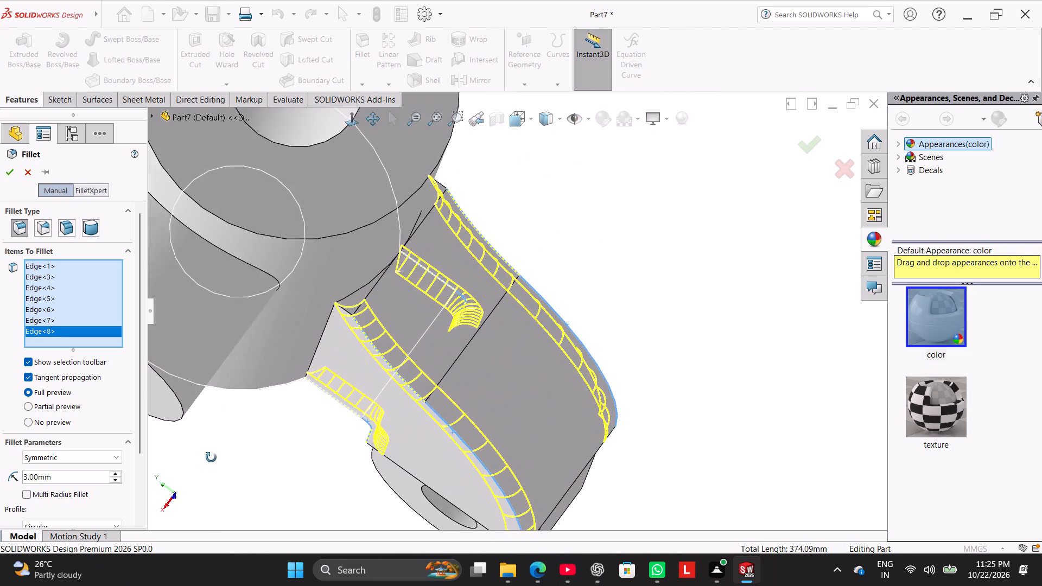
{"action": "middle_click_drag", "start_coordinate": [211, 457], "coordinate": [354, 343]}
{"action": "scroll", "coordinate": [361, 342], "scroll_direction": "up", "scroll_amount": 4}
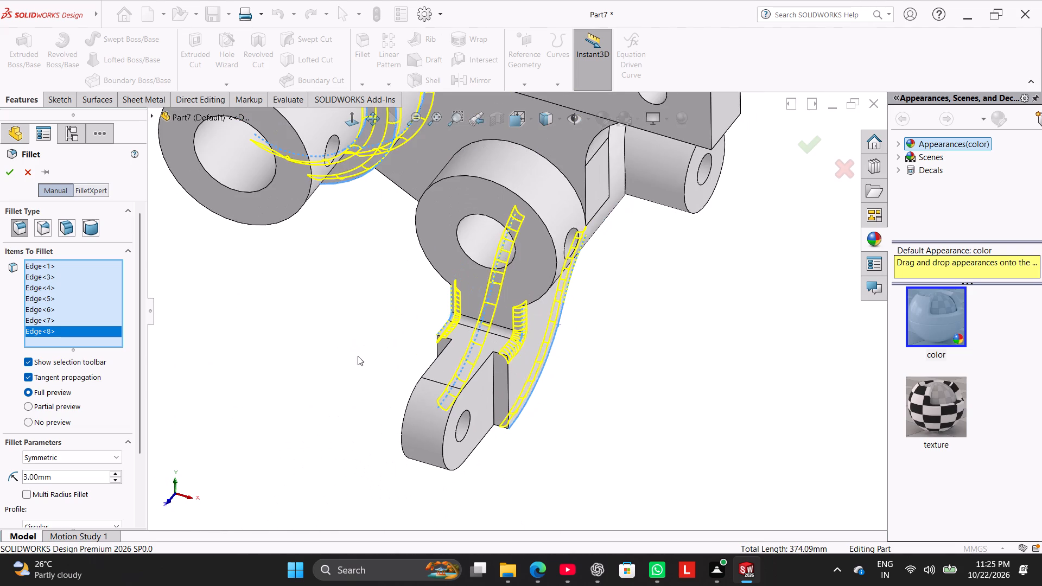
{"action": "middle_click_drag", "start_coordinate": [358, 356], "coordinate": [434, 276]}
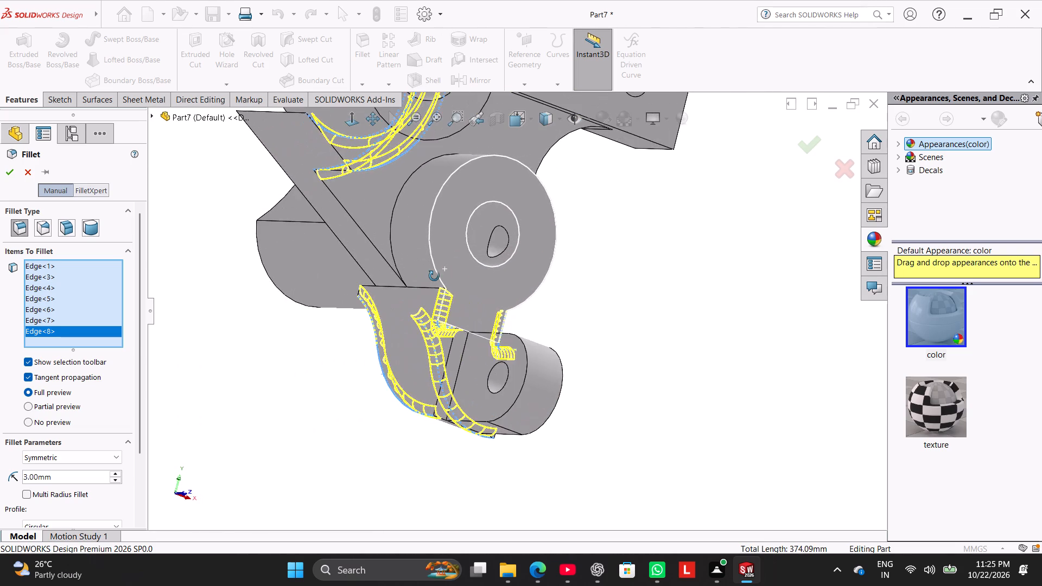
{"action": "middle_click_drag", "start_coordinate": [434, 276], "coordinate": [391, 227]}
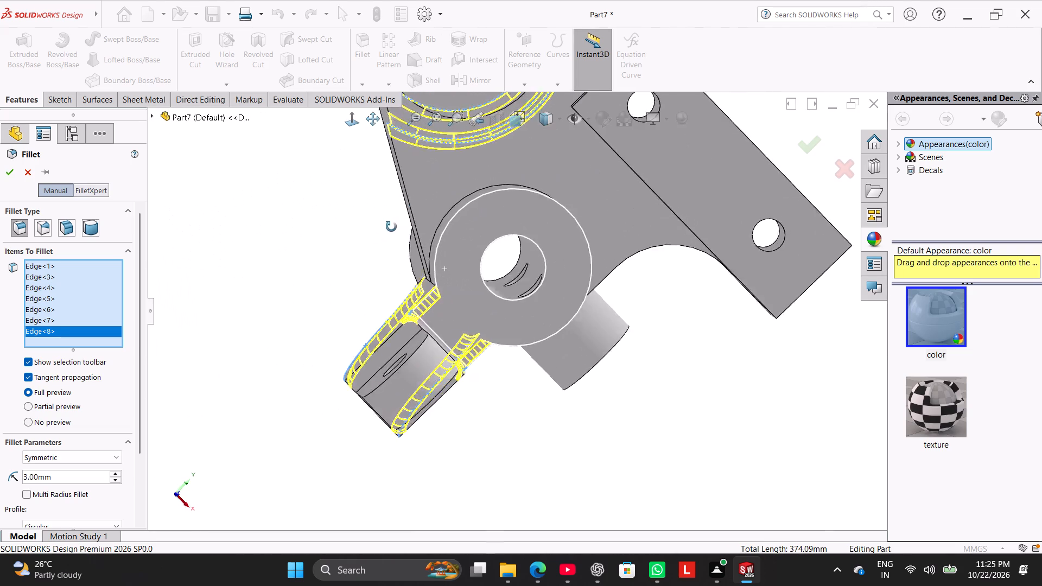
{"action": "middle_click_drag", "start_coordinate": [391, 227], "coordinate": [213, 246]}
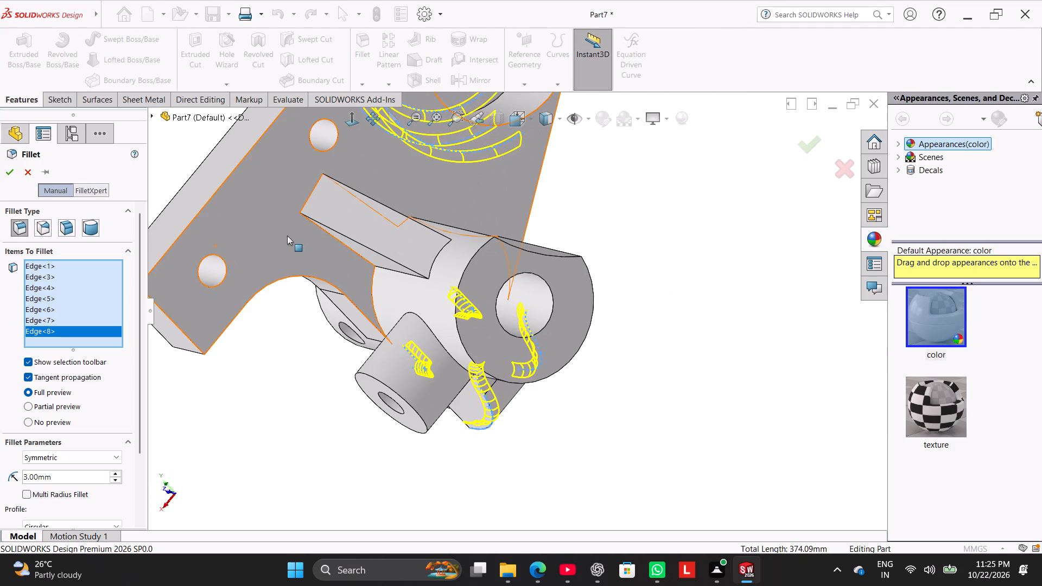
{"action": "scroll", "coordinate": [480, 196], "scroll_direction": "up", "scroll_amount": 2}
{"action": "middle_click_drag", "start_coordinate": [562, 195], "coordinate": [524, 257]}
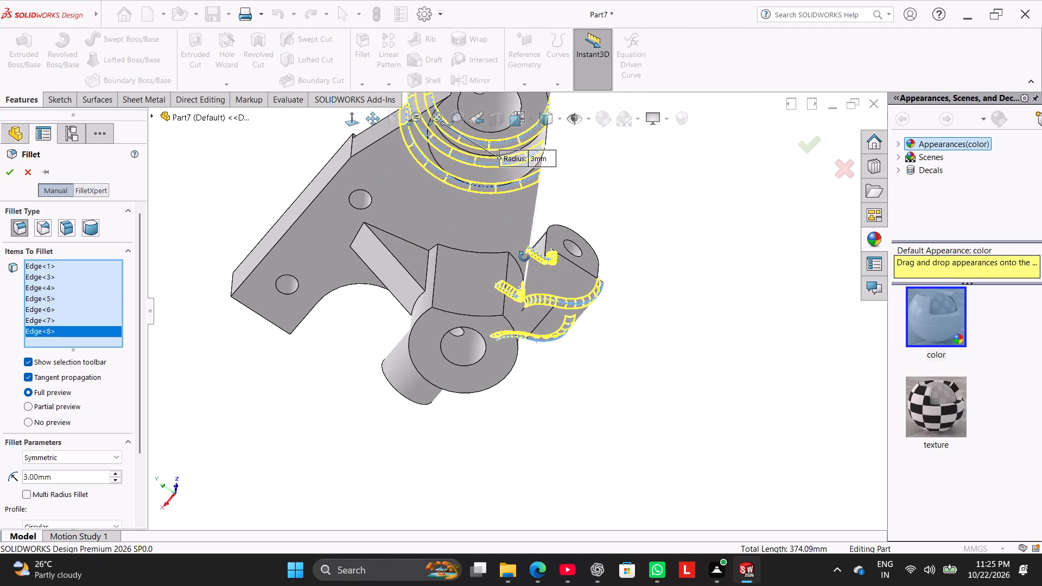
{"action": "middle_click_drag", "start_coordinate": [524, 257], "coordinate": [488, 273]}
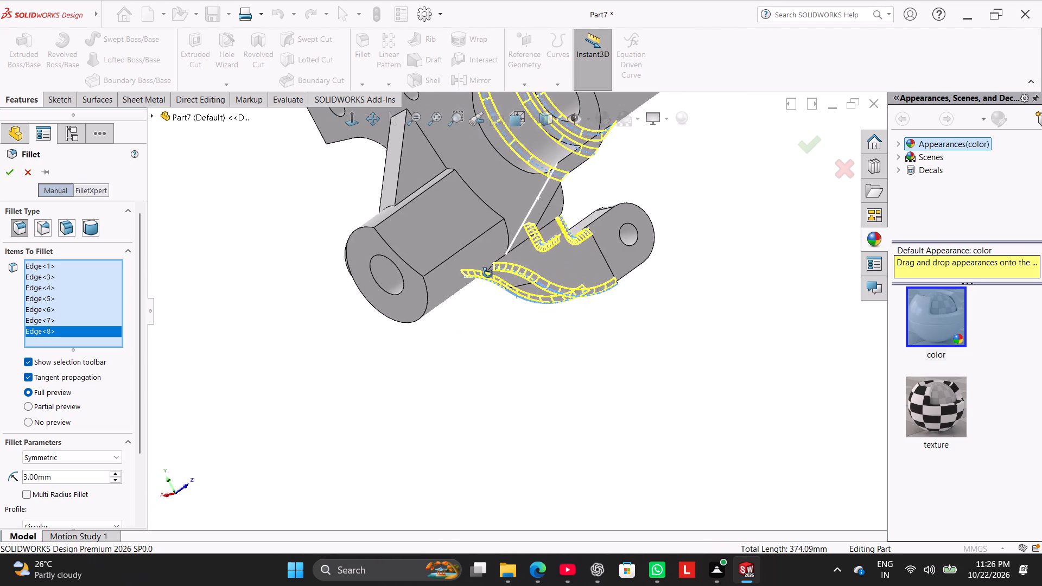
{"action": "middle_click_drag", "start_coordinate": [488, 273], "coordinate": [492, 274]}
{"action": "scroll", "coordinate": [499, 249], "scroll_direction": "up", "scroll_amount": 2}
{"action": "middle_click_drag", "start_coordinate": [505, 232], "coordinate": [558, 208]}
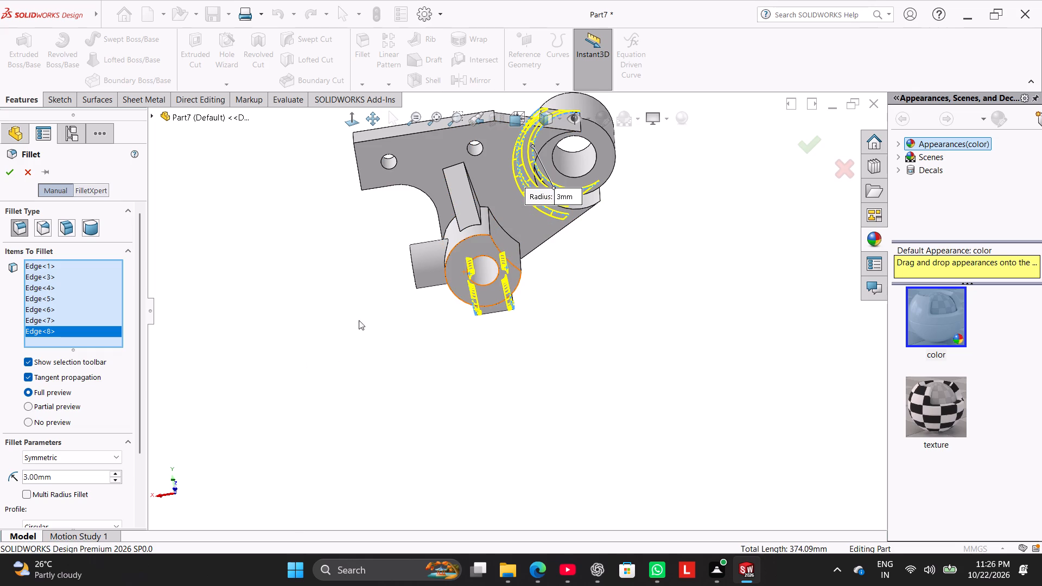
{"action": "middle_click_drag", "start_coordinate": [359, 309], "coordinate": [530, 343]}
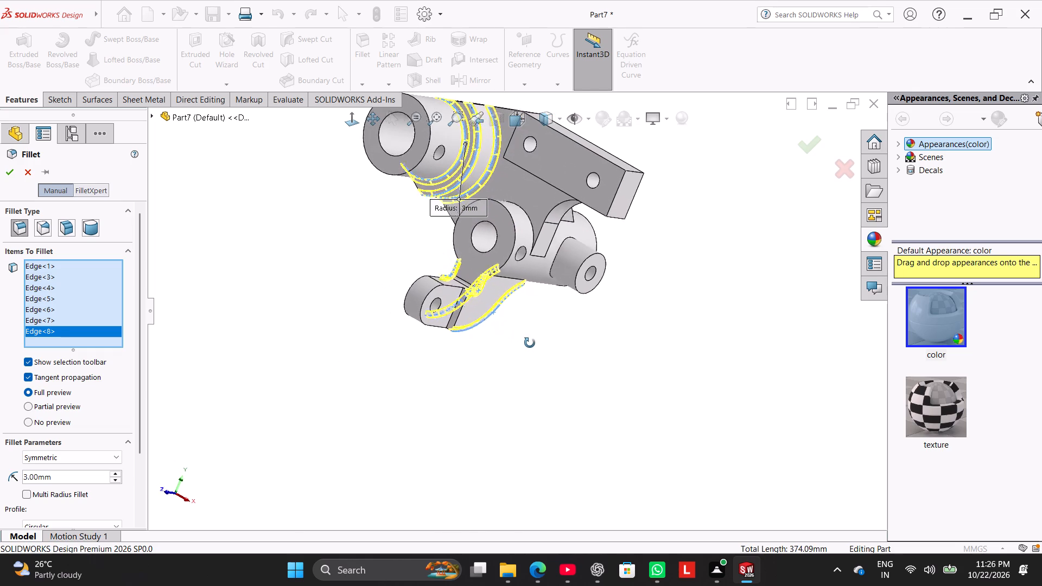
{"action": "middle_click_drag", "start_coordinate": [530, 343], "coordinate": [532, 345]}
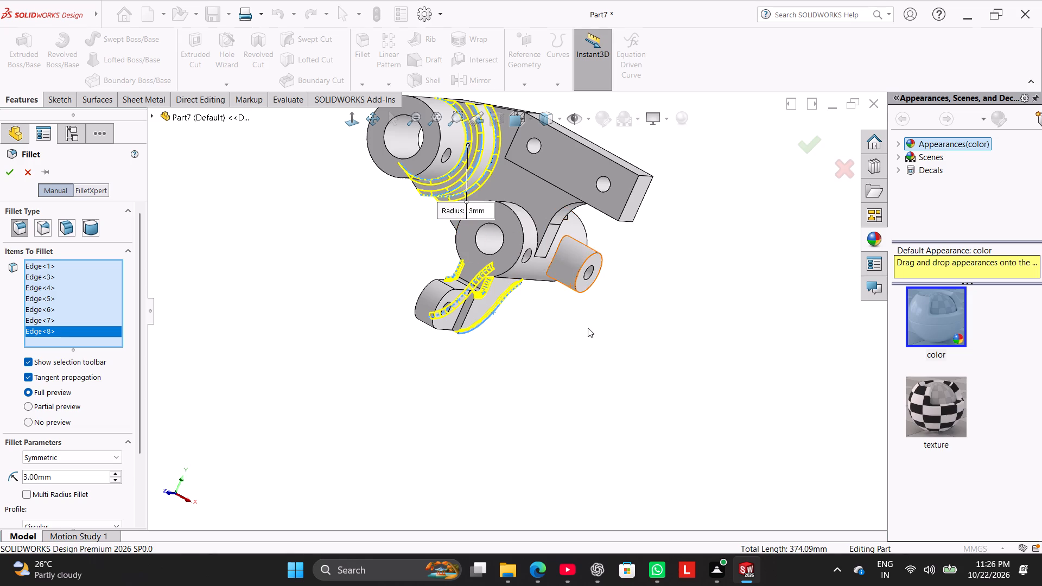
{"action": "middle_click_drag", "start_coordinate": [583, 334], "coordinate": [458, 311]}
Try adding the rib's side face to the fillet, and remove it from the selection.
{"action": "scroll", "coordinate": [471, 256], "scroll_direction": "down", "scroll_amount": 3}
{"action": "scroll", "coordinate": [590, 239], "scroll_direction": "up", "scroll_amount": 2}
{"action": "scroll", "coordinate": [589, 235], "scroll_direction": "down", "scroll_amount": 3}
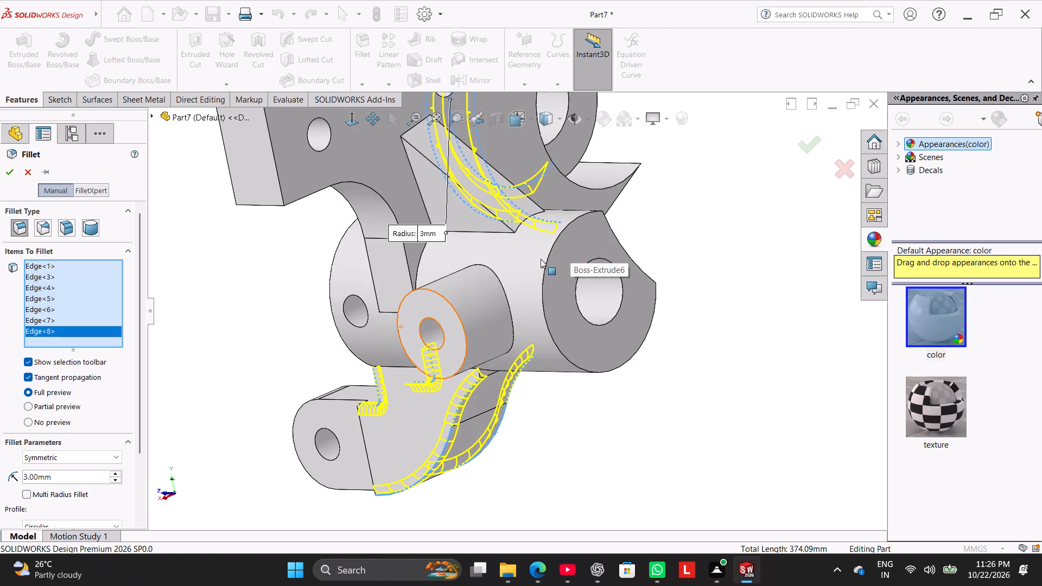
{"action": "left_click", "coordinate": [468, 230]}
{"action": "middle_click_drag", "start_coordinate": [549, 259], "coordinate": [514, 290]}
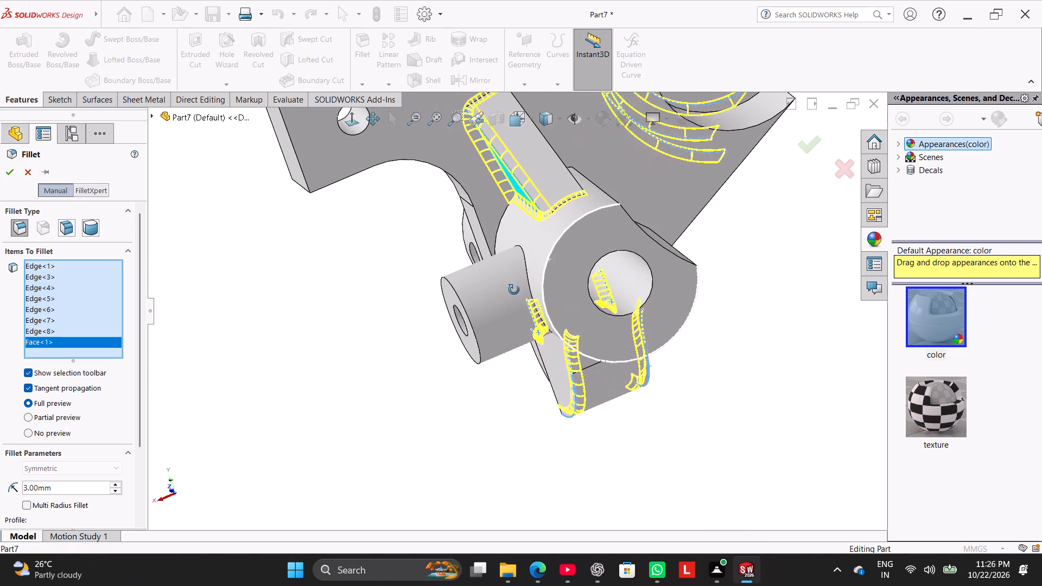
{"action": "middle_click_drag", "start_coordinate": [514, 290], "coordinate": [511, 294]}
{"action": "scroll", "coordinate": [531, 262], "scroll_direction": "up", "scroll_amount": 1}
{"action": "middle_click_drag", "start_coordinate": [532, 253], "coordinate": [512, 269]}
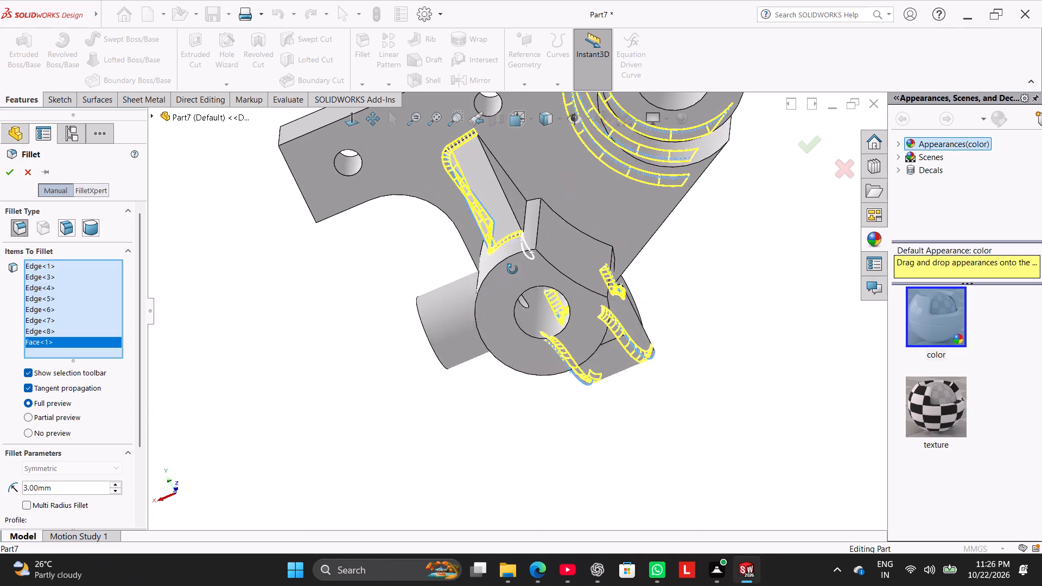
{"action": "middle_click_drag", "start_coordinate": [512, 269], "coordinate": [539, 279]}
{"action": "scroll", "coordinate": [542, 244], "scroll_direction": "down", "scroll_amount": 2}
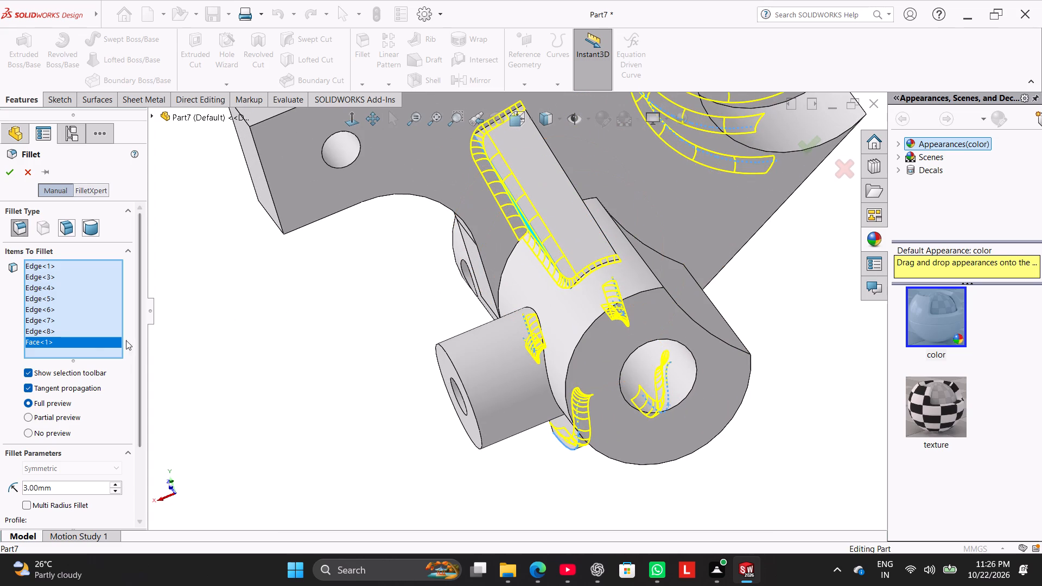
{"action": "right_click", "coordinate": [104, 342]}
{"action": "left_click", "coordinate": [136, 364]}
Add the rib's side edges along the lower boss and the plate, plus its top edge on the plate, to the fillet.
{"action": "middle_click_drag", "start_coordinate": [520, 270], "coordinate": [533, 266]}
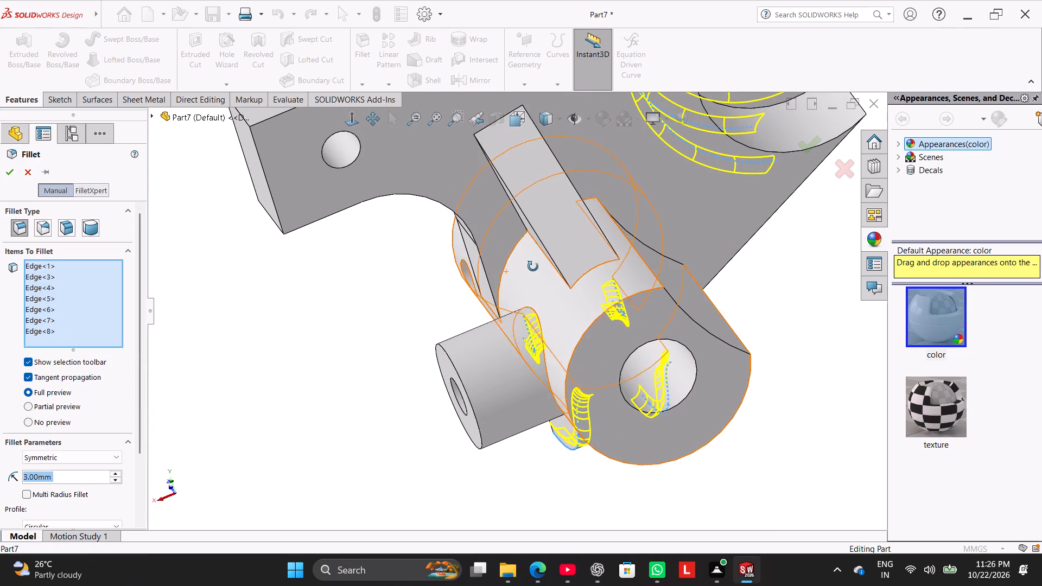
{"action": "middle_click_drag", "start_coordinate": [533, 266], "coordinate": [557, 249]}
{"action": "left_click", "coordinate": [542, 249]}
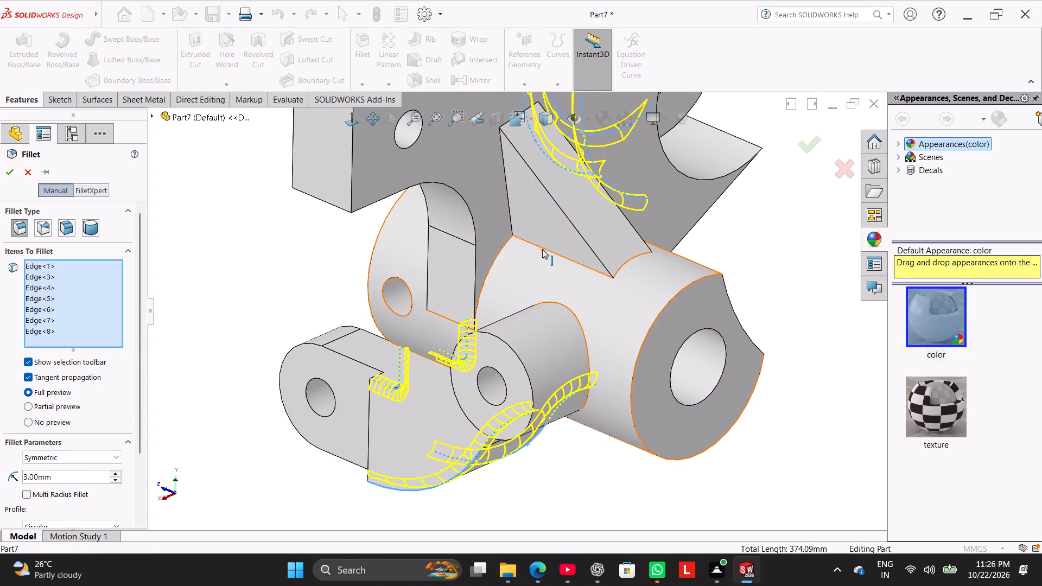
{"action": "left_click", "coordinate": [510, 203]}
{"action": "scroll", "coordinate": [533, 196], "scroll_direction": "up", "scroll_amount": 2}
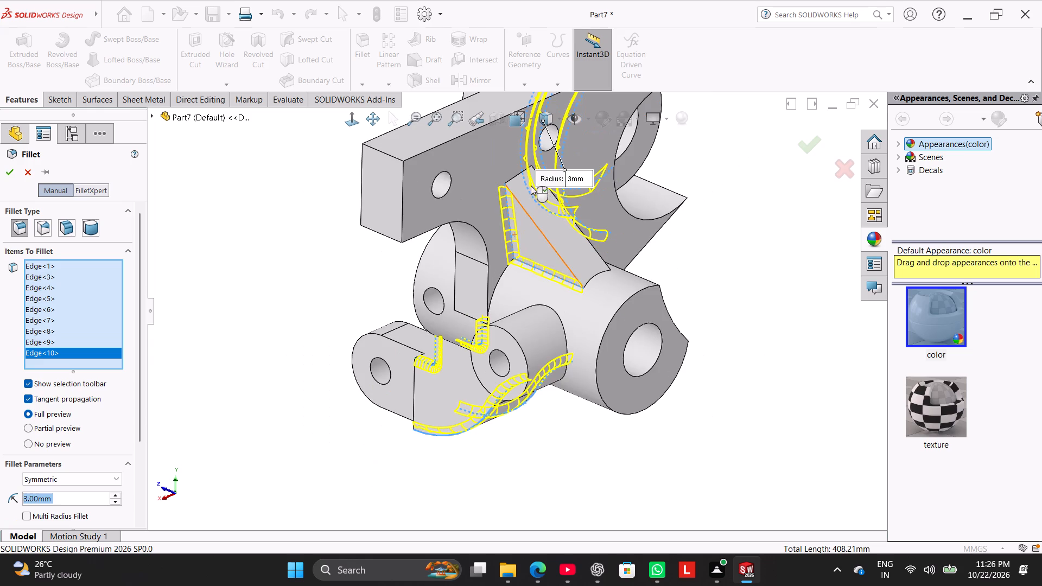
{"action": "left_click", "coordinate": [518, 173]}
Add the rib's opposite side edges along the plate and lower boss, plus its curved end edge on the lower boss, to the fillet.
{"action": "middle_click_drag", "start_coordinate": [366, 275], "coordinate": [311, 297]}
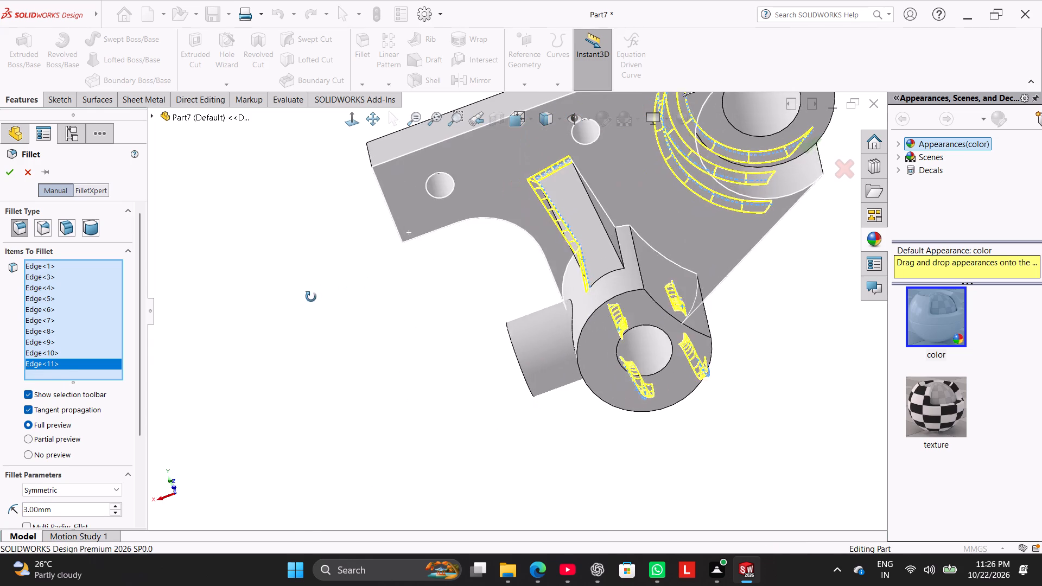
{"action": "middle_click_drag", "start_coordinate": [311, 297], "coordinate": [307, 301]}
{"action": "scroll", "coordinate": [625, 210], "scroll_direction": "up", "scroll_amount": 1}
{"action": "middle_click_drag", "start_coordinate": [618, 211], "coordinate": [584, 234]}
{"action": "scroll", "coordinate": [587, 224], "scroll_direction": "down", "scroll_amount": 3}
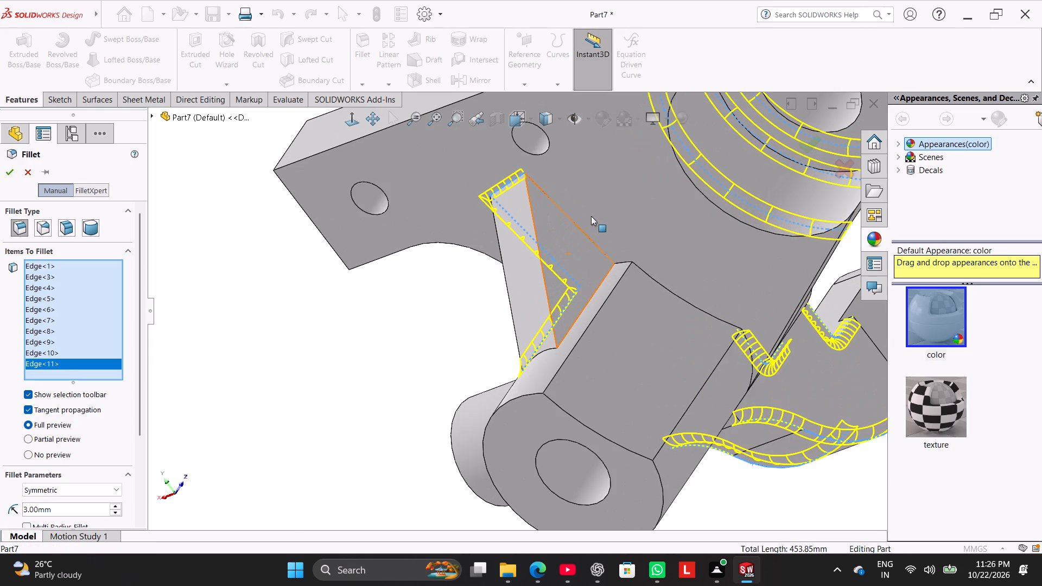
{"action": "left_click", "coordinate": [565, 211]}
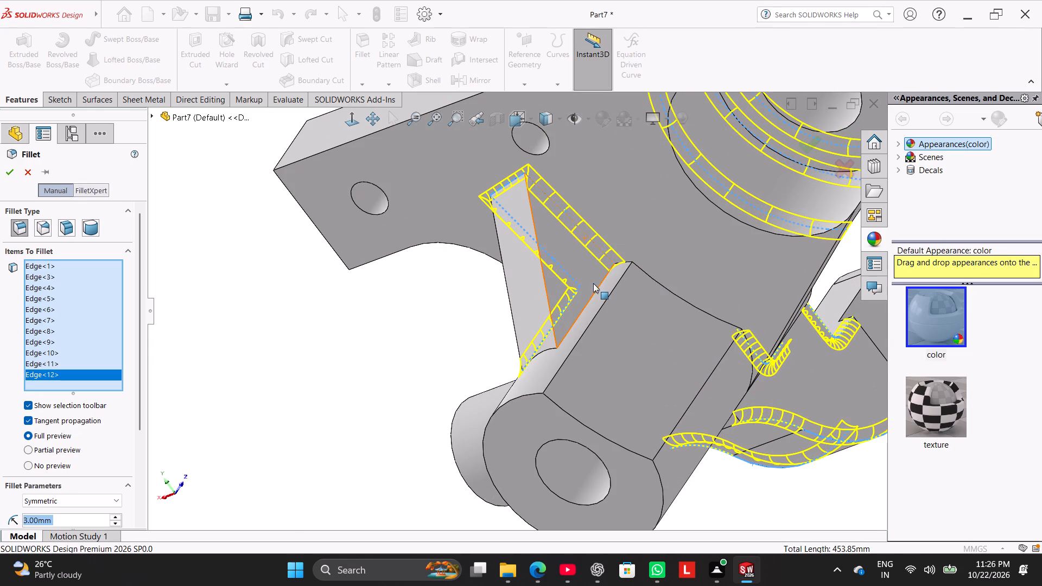
{"action": "left_click", "coordinate": [600, 288]}
{"action": "middle_click_drag", "start_coordinate": [291, 346], "coordinate": [345, 342]}
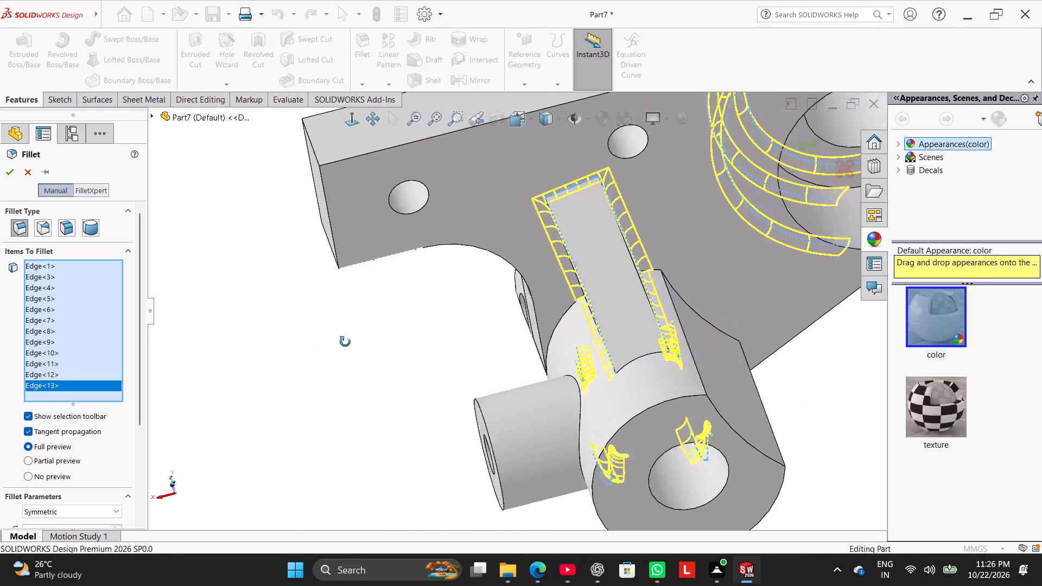
{"action": "middle_click_drag", "start_coordinate": [345, 342], "coordinate": [352, 347]}
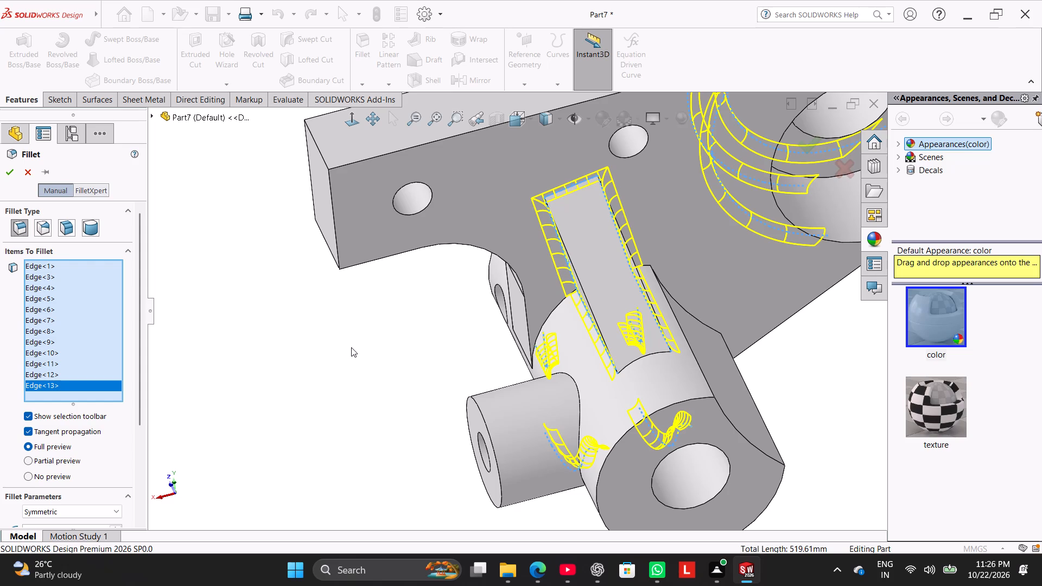
{"action": "left_click", "coordinate": [645, 355]}
Add the outer circular edge of the lower boss's end face beside the curved lug to the fillet.
{"action": "middle_click_drag", "start_coordinate": [403, 361], "coordinate": [449, 386]}
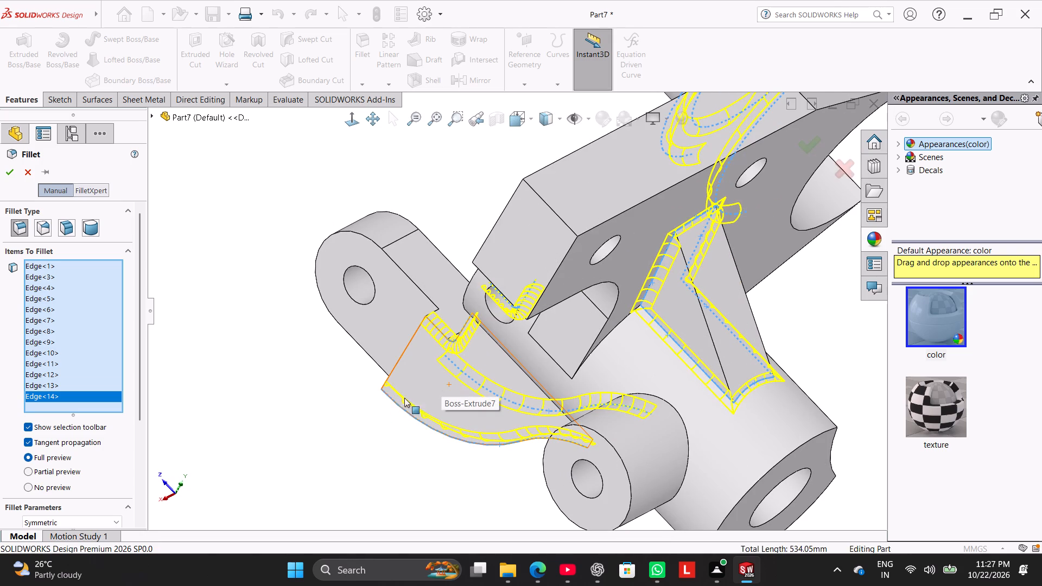
{"action": "middle_click_drag", "start_coordinate": [347, 411], "coordinate": [418, 504]}
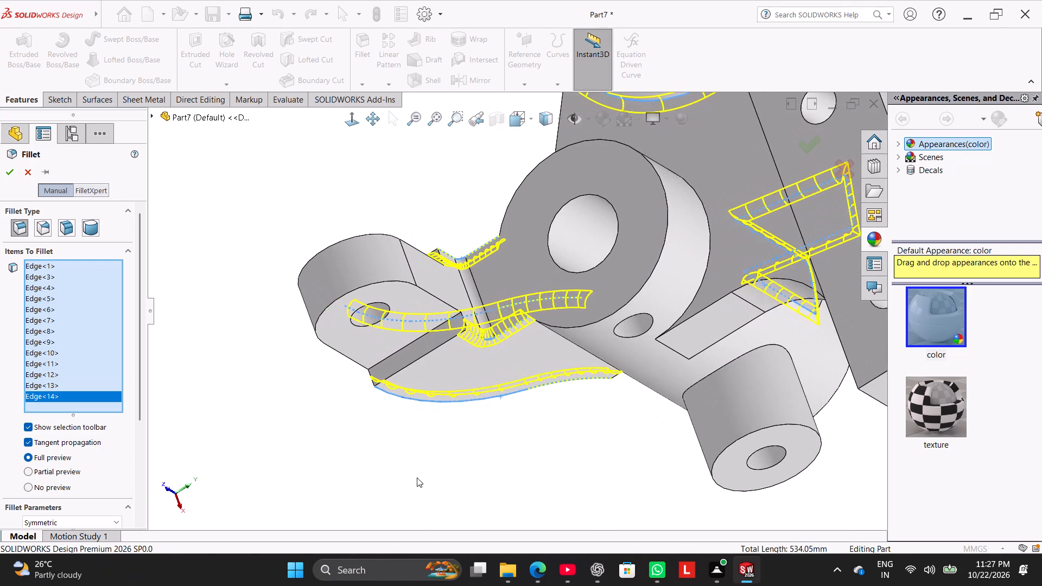
{"action": "scroll", "coordinate": [419, 463], "scroll_direction": "up", "scroll_amount": 2}
{"action": "middle_click_drag", "start_coordinate": [405, 451], "coordinate": [459, 530]}
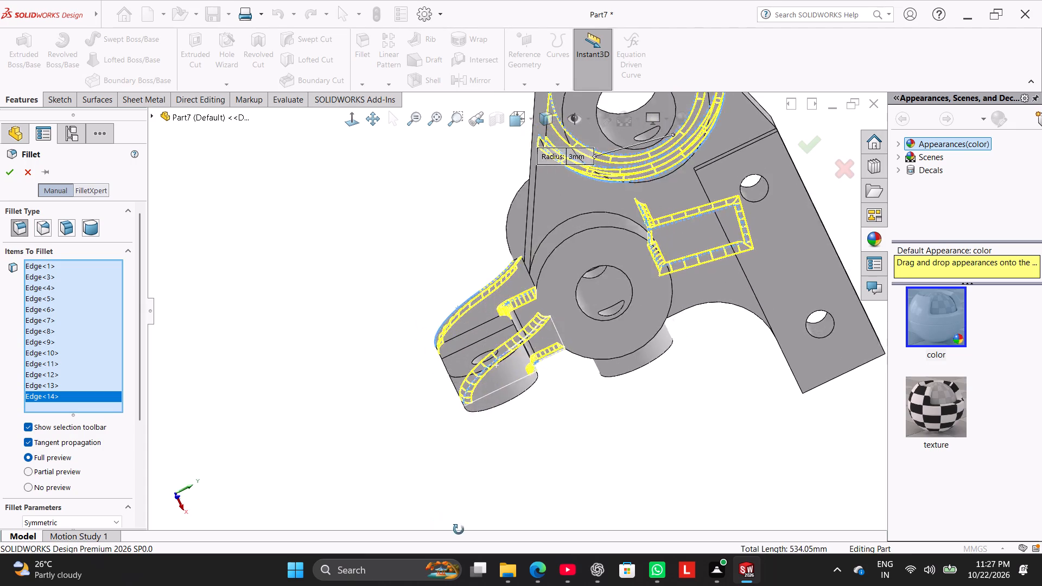
{"action": "middle_click_drag", "start_coordinate": [459, 530], "coordinate": [423, 396]}
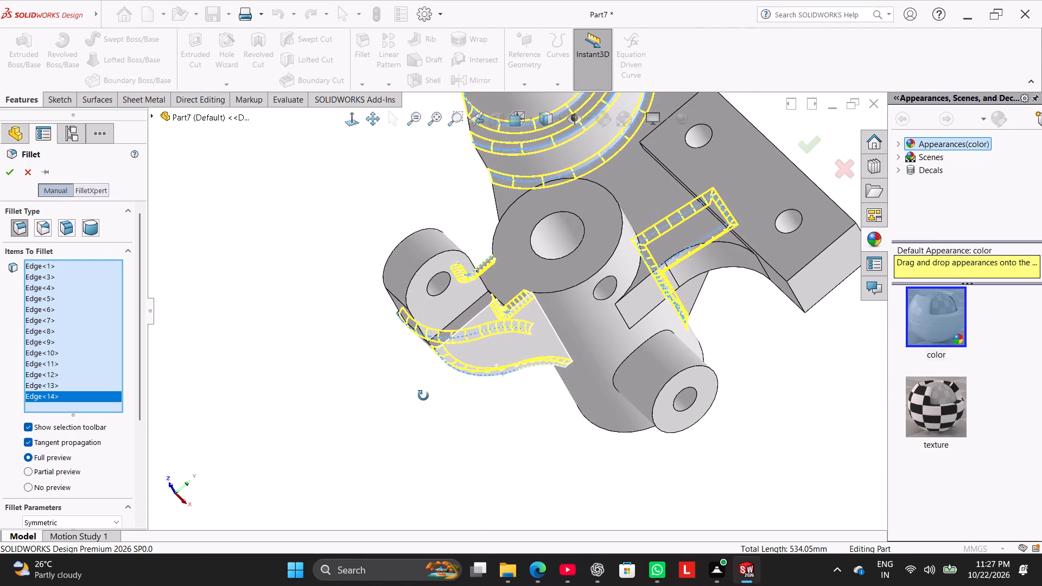
{"action": "middle_click_drag", "start_coordinate": [423, 396], "coordinate": [414, 435]}
{"action": "left_click", "coordinate": [588, 296]}
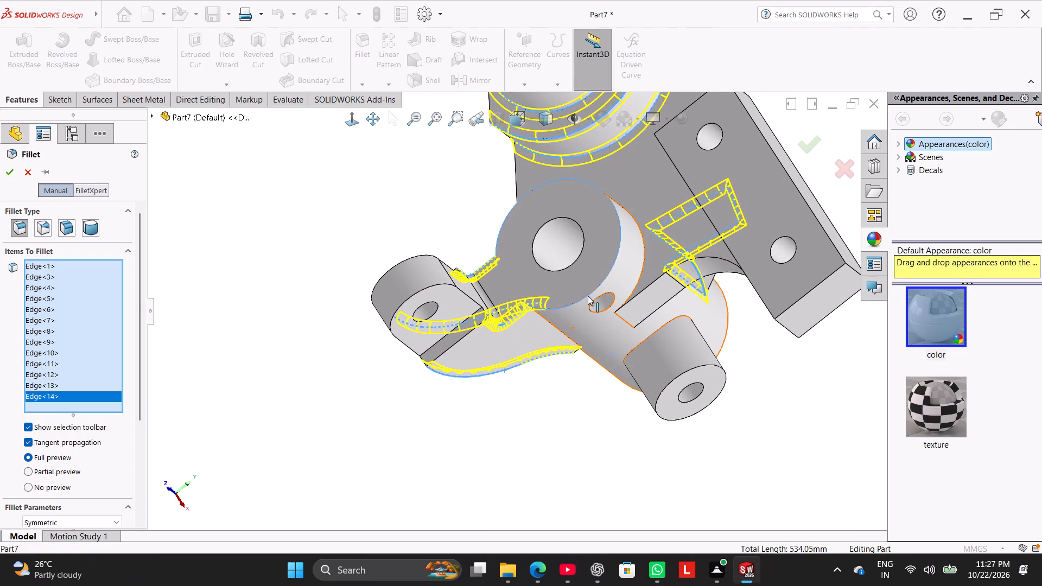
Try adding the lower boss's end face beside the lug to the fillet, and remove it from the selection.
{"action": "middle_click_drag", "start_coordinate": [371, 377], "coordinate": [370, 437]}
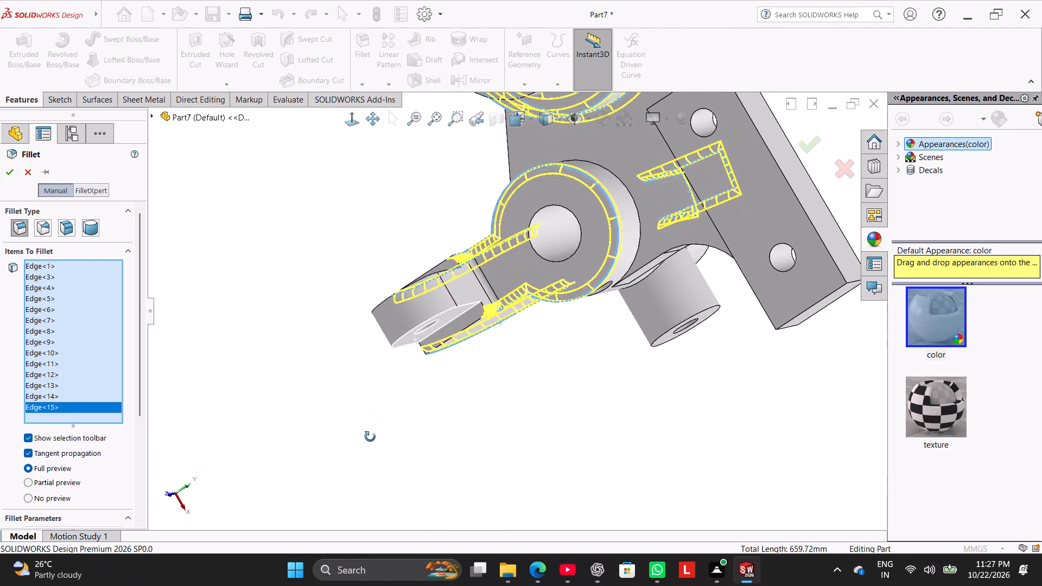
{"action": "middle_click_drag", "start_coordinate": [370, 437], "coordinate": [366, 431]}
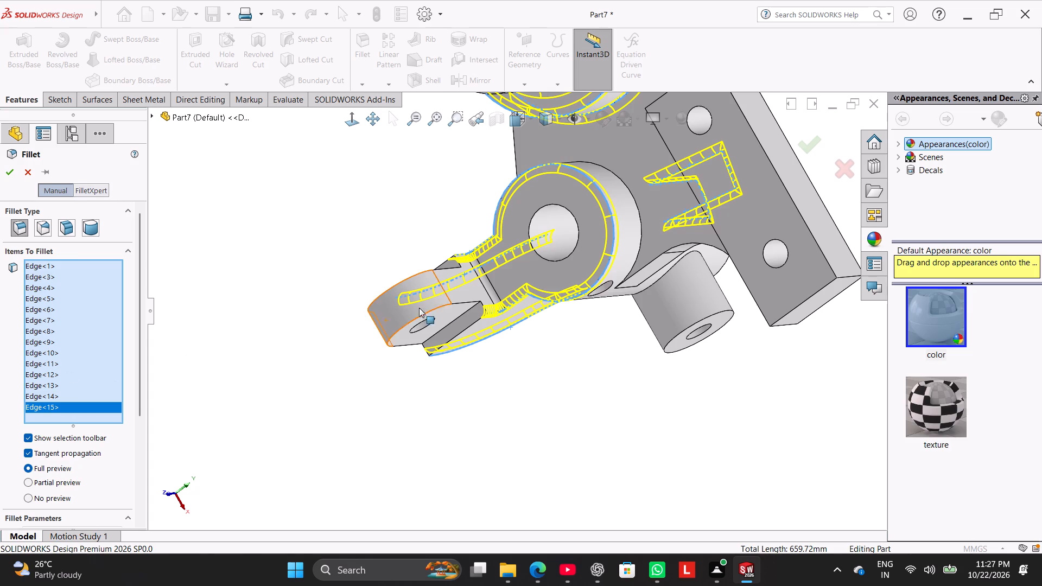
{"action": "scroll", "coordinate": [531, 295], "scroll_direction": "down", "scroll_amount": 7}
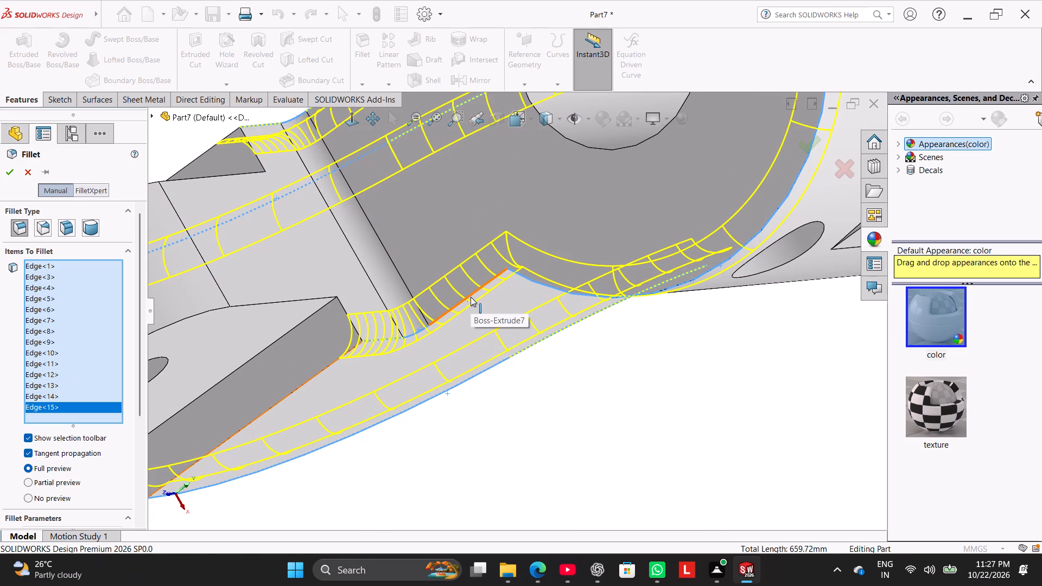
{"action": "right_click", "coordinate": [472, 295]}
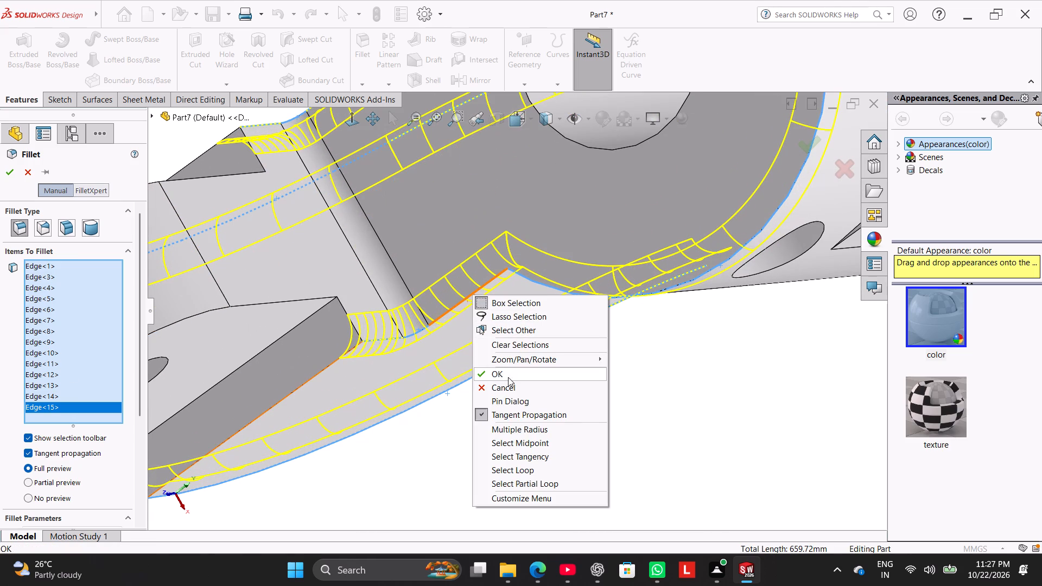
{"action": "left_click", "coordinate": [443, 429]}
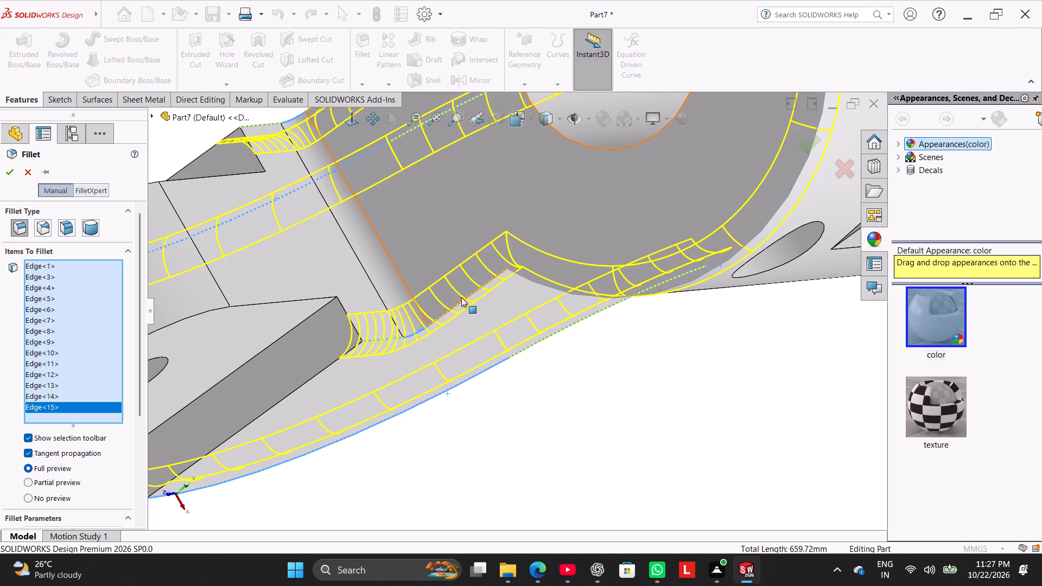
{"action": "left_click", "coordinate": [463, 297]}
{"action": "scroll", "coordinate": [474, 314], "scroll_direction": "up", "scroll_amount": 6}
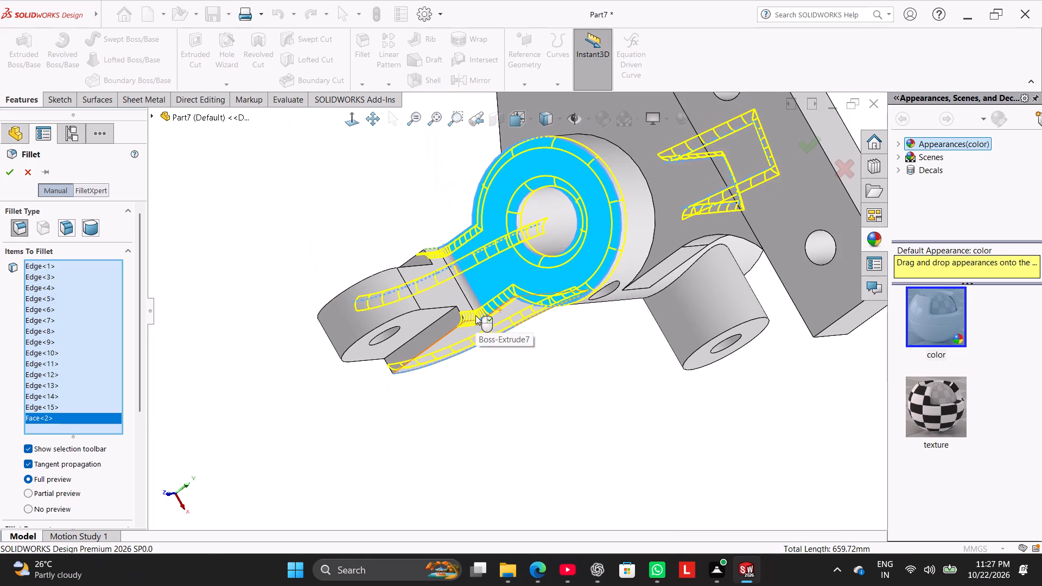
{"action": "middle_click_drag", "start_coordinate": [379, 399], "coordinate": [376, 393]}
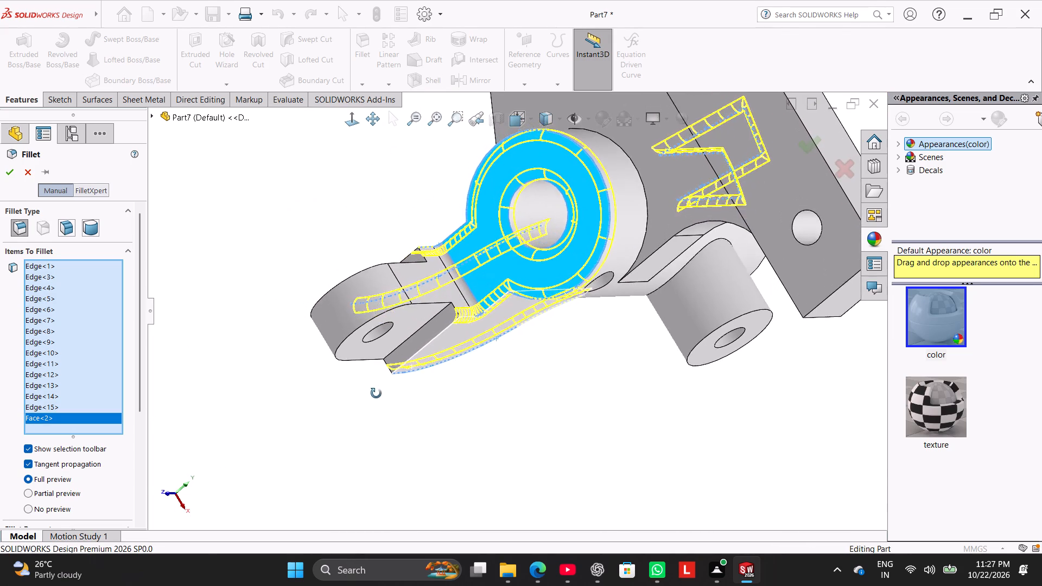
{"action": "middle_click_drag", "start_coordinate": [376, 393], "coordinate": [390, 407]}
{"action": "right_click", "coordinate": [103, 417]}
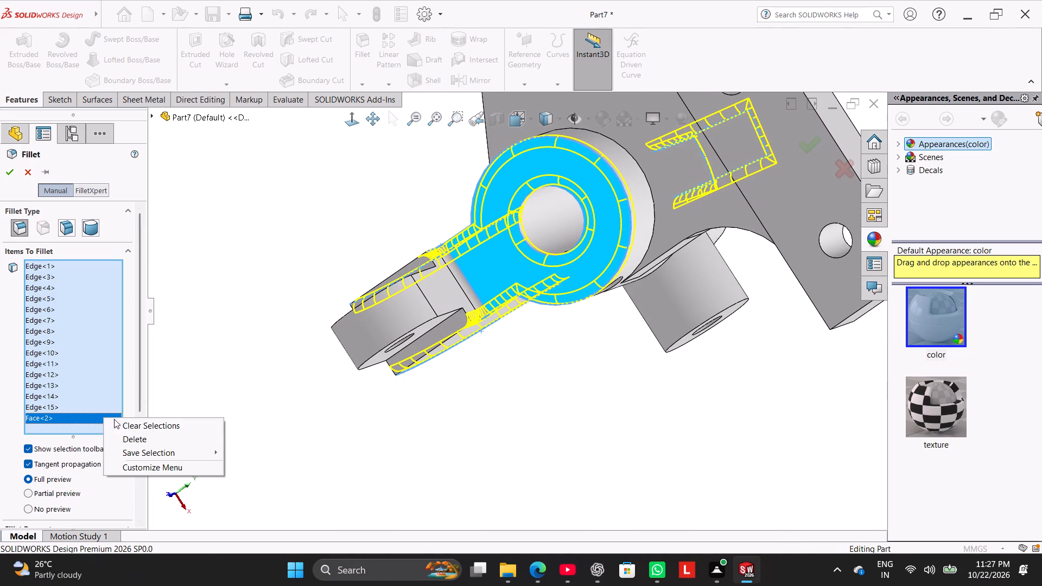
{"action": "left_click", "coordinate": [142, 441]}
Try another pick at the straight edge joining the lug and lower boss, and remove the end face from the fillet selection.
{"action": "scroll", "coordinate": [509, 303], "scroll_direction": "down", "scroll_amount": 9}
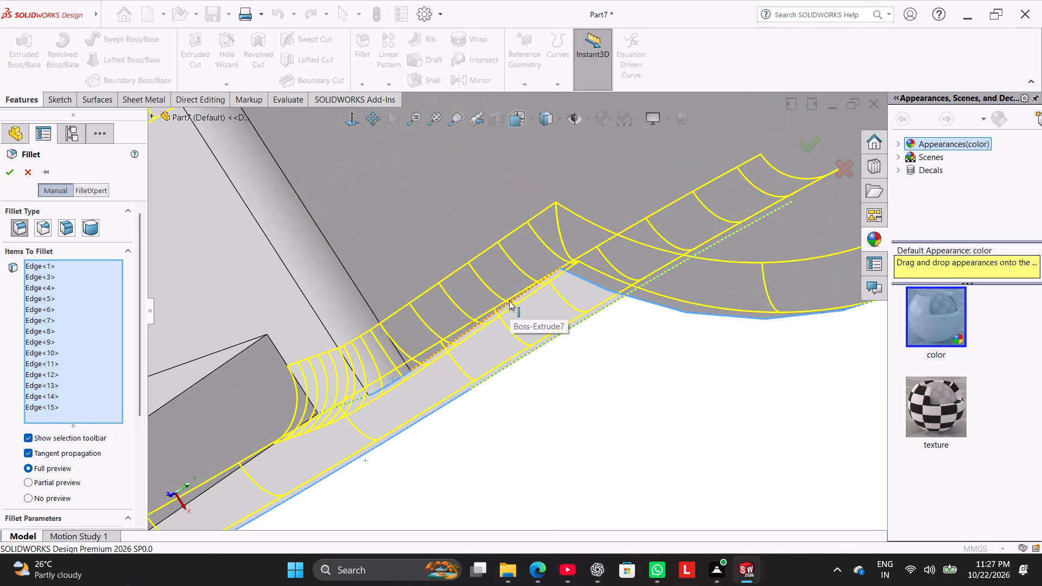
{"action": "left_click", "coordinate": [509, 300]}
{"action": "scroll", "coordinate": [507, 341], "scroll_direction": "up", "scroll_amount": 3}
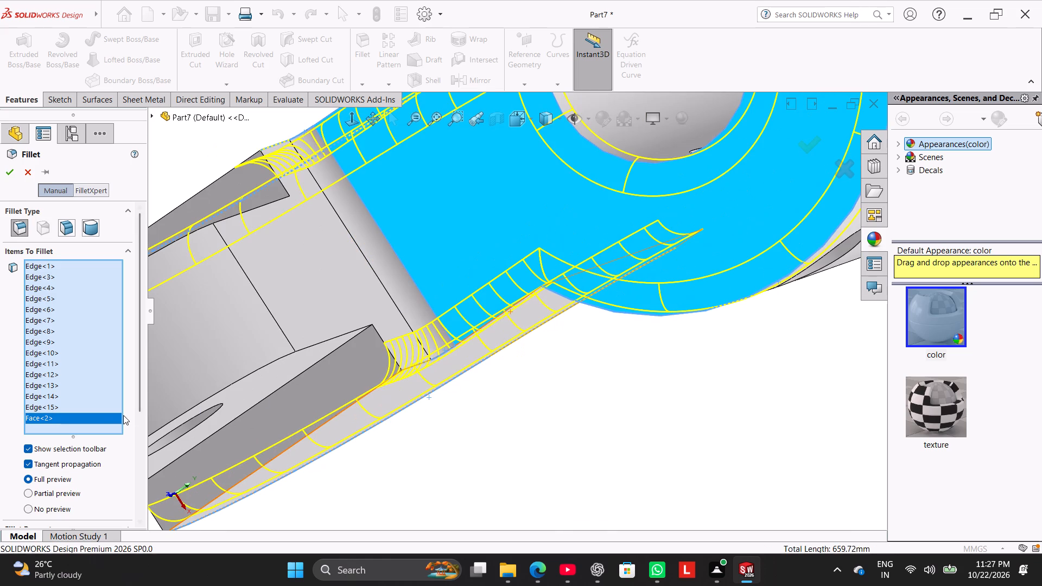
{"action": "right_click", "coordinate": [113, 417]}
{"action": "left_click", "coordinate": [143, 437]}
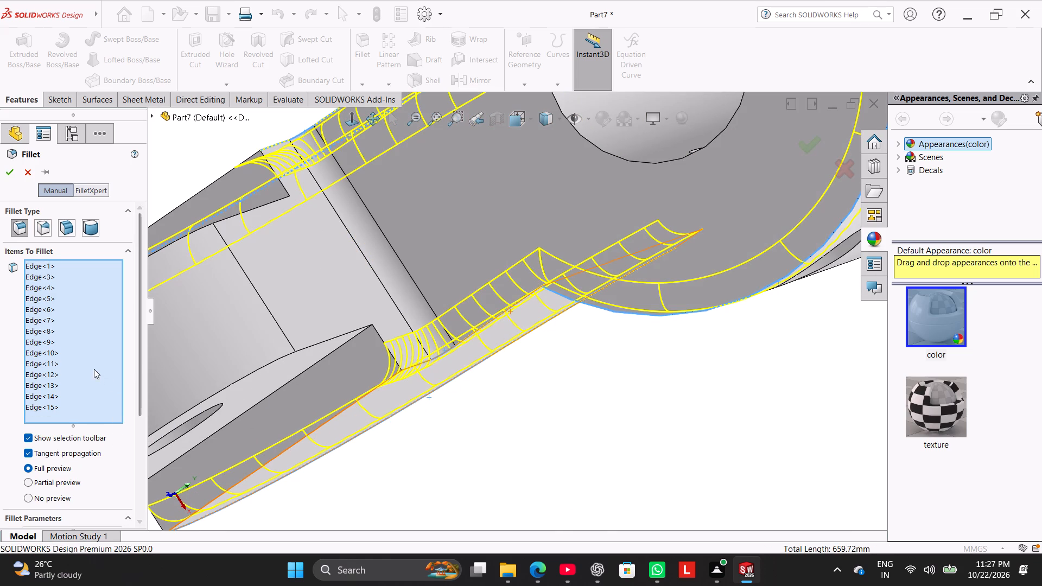
Find the curved lug's long outer edge on the side away from the small boss among the fillet items and remove it.
{"action": "left_click", "coordinate": [50, 351]}
{"action": "left_click", "coordinate": [53, 365]}
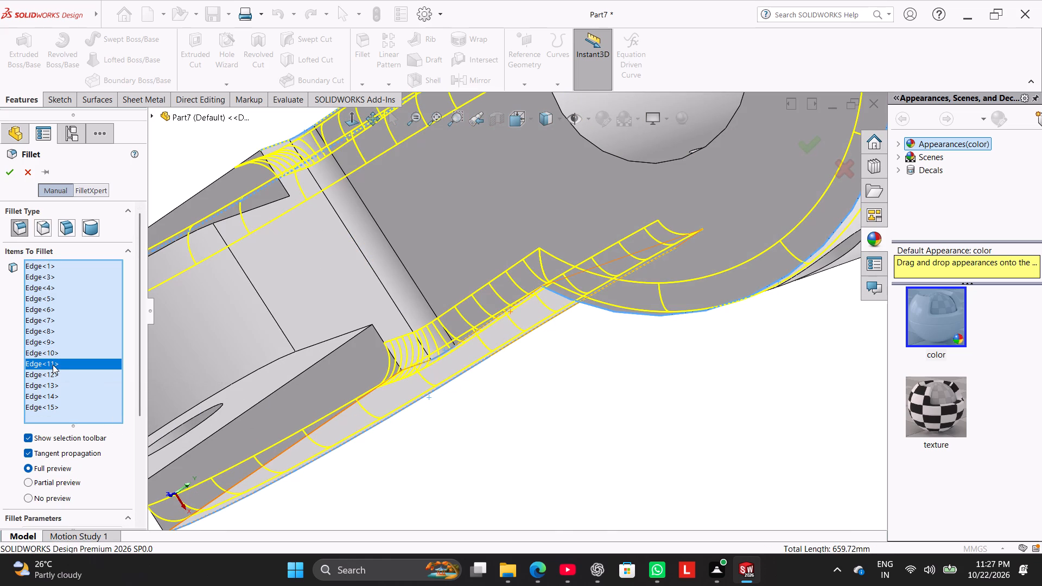
{"action": "left_click", "coordinate": [55, 375]}
{"action": "left_click", "coordinate": [40, 311]}
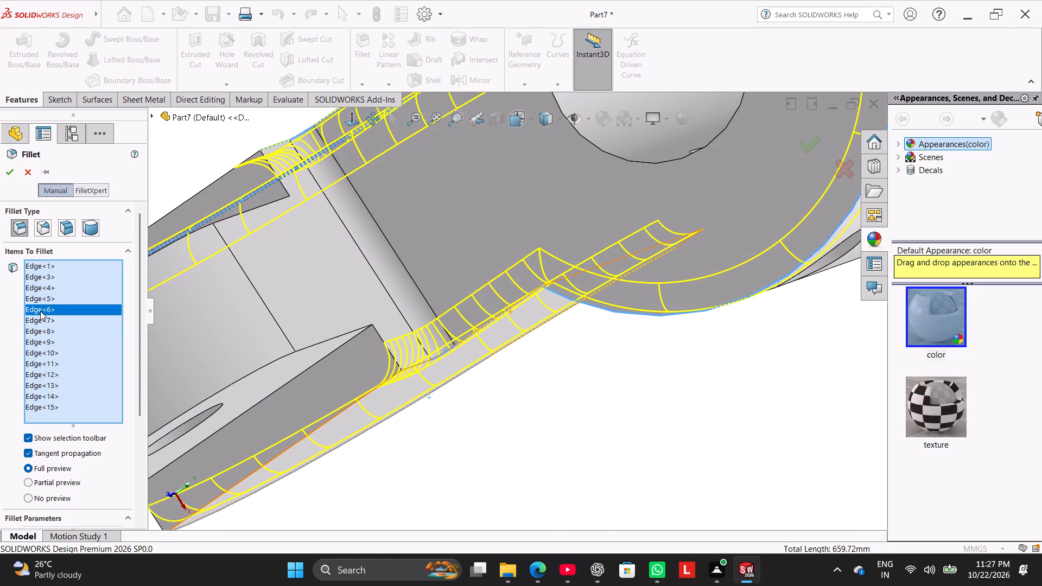
{"action": "left_click", "coordinate": [45, 320]}
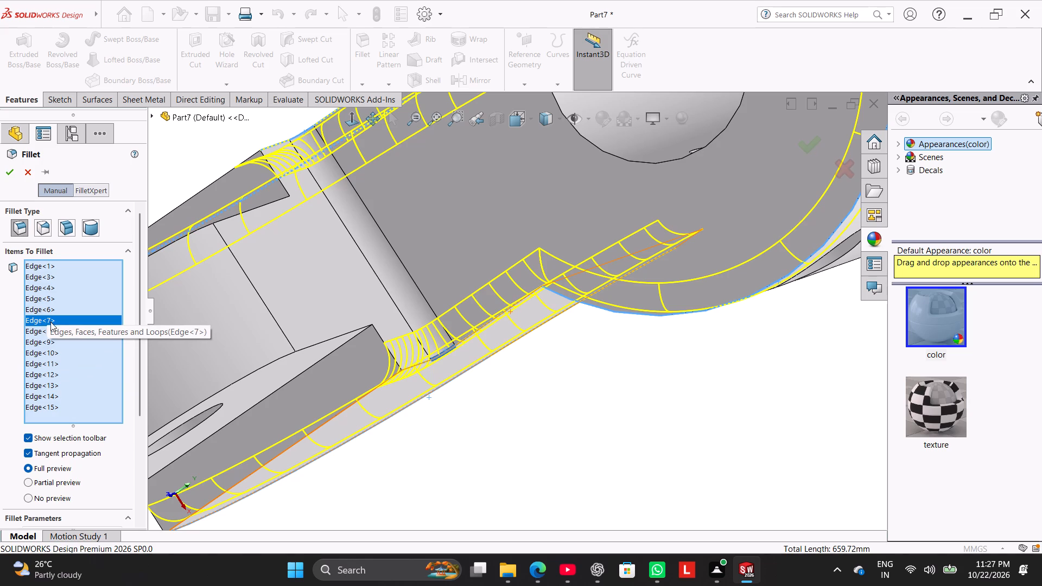
{"action": "left_click", "coordinate": [49, 314]}
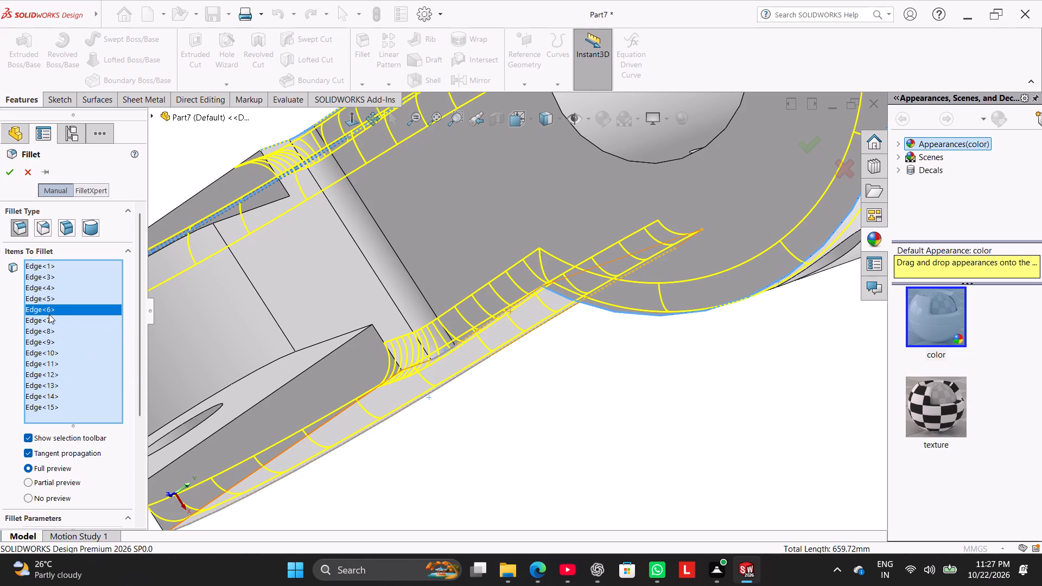
{"action": "right_click", "coordinate": [49, 311]}
{"action": "left_click", "coordinate": [77, 334]}
Examine the remaining selected fillet edges one by one to identify which edge of the model each represents.
{"action": "scroll", "coordinate": [231, 310], "scroll_direction": "up", "scroll_amount": 2}
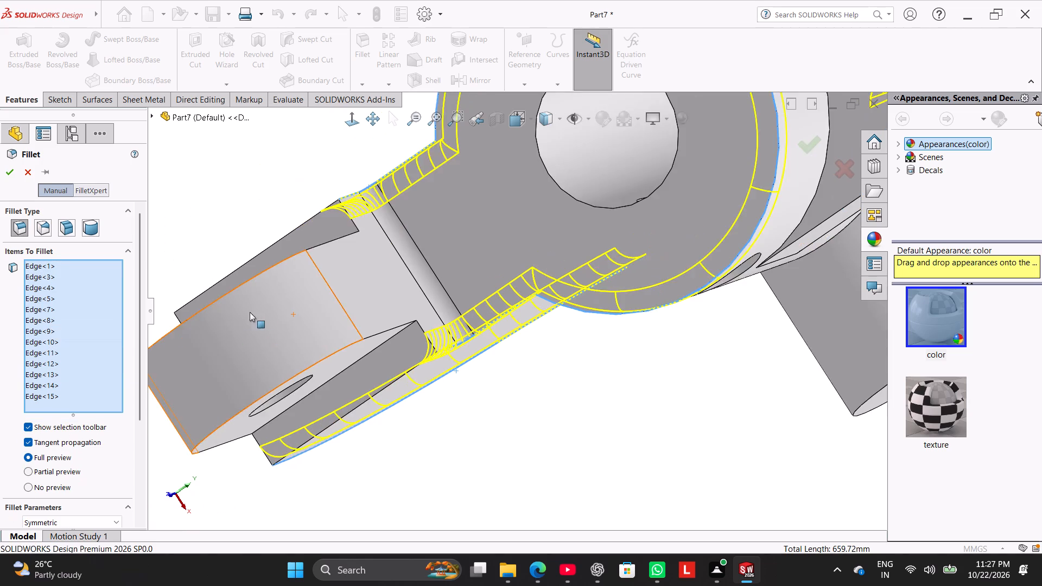
{"action": "scroll", "coordinate": [271, 313], "scroll_direction": "up", "scroll_amount": 2}
{"action": "middle_click_drag", "start_coordinate": [289, 332], "coordinate": [270, 341]}
{"action": "middle_click_drag", "start_coordinate": [291, 278], "coordinate": [345, 340]}
{"action": "scroll", "coordinate": [318, 313], "scroll_direction": "up", "scroll_amount": 2}
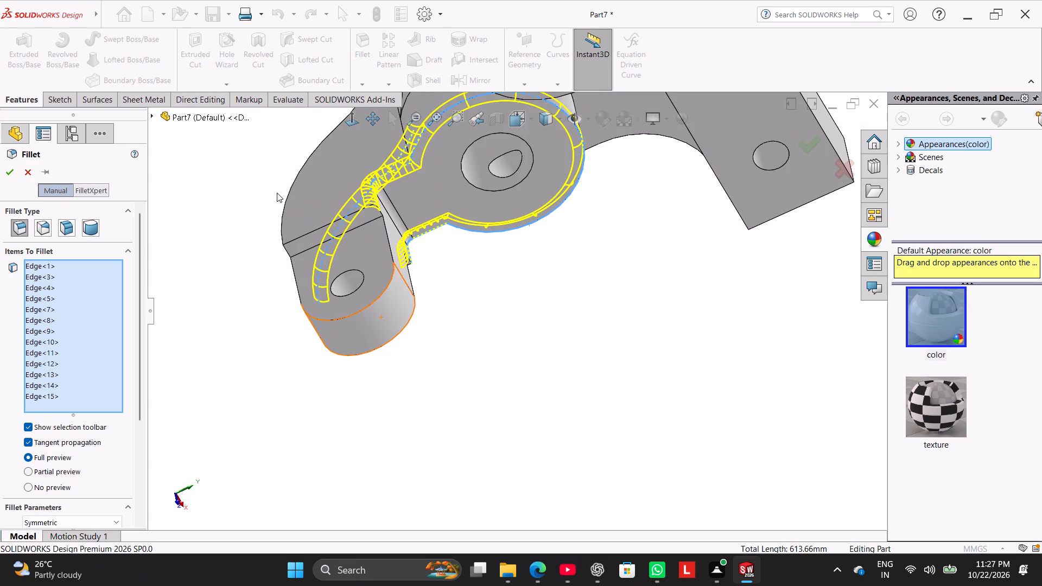
{"action": "left_click", "coordinate": [47, 342]}
{"action": "left_click", "coordinate": [57, 355]}
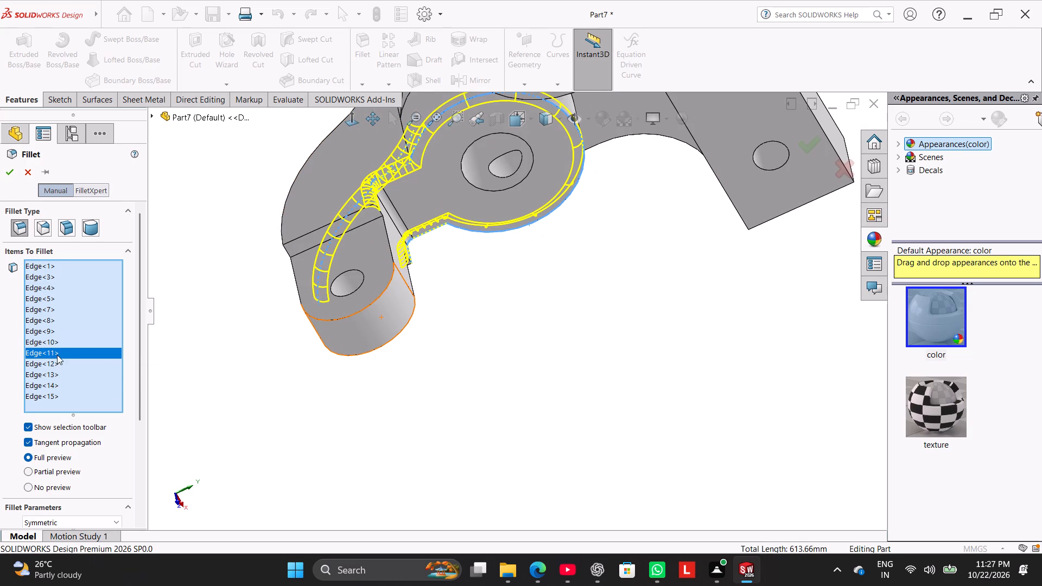
{"action": "left_click", "coordinate": [54, 364]}
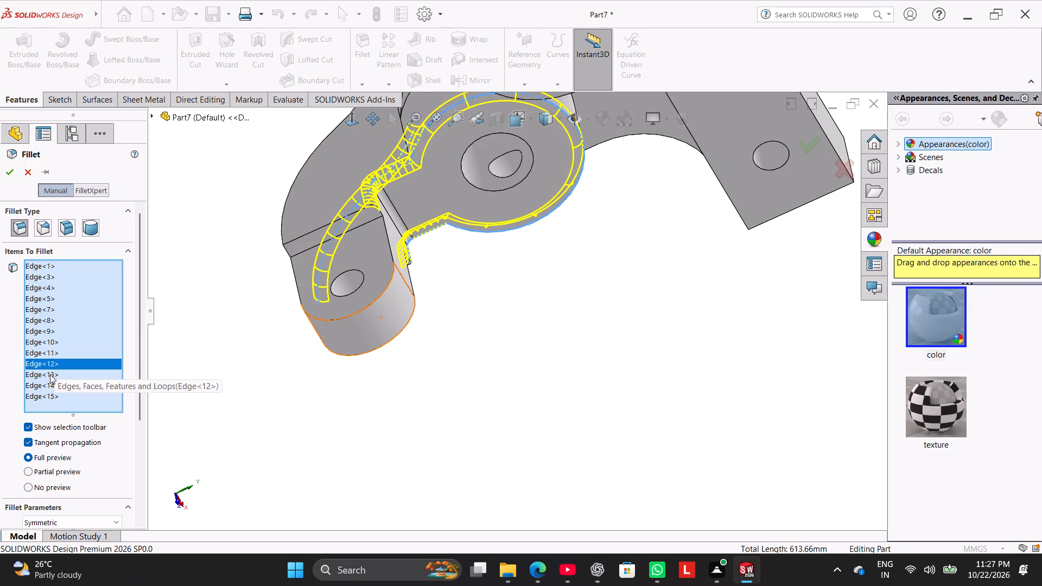
{"action": "left_click", "coordinate": [50, 374]}
{"action": "left_click", "coordinate": [51, 383]}
{"action": "left_click", "coordinate": [46, 342]}
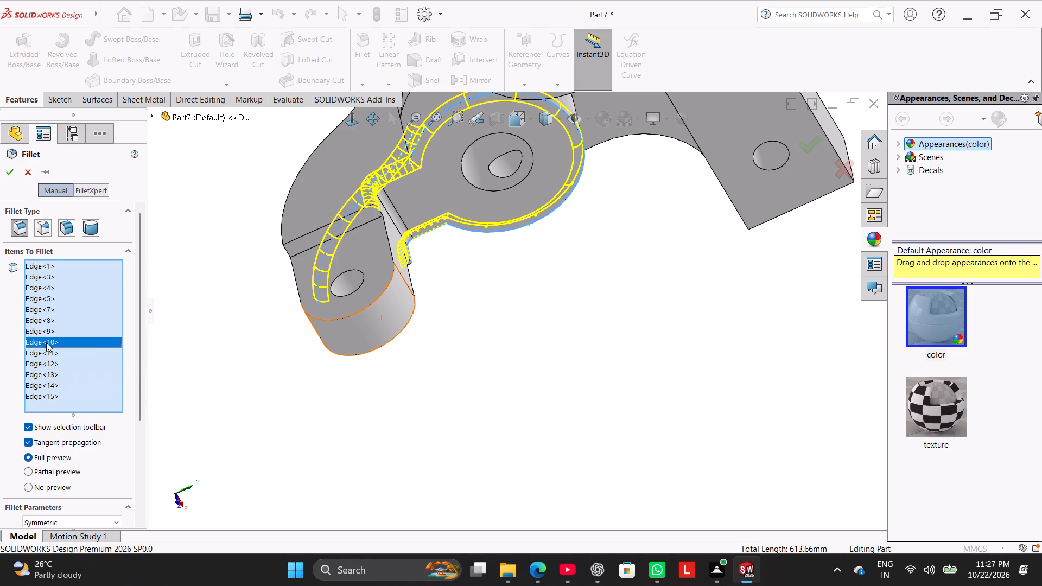
{"action": "left_click", "coordinate": [44, 326]}
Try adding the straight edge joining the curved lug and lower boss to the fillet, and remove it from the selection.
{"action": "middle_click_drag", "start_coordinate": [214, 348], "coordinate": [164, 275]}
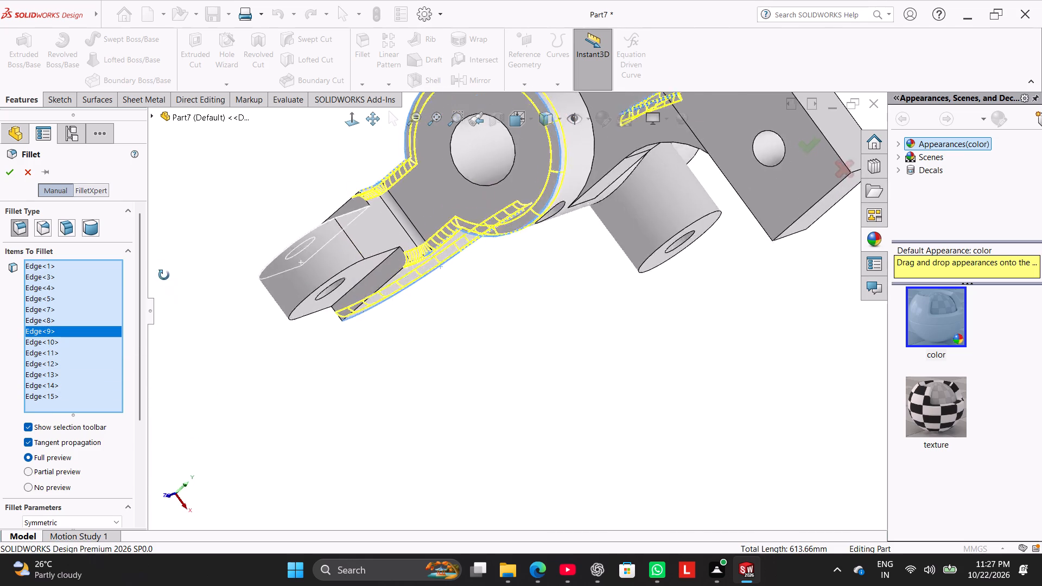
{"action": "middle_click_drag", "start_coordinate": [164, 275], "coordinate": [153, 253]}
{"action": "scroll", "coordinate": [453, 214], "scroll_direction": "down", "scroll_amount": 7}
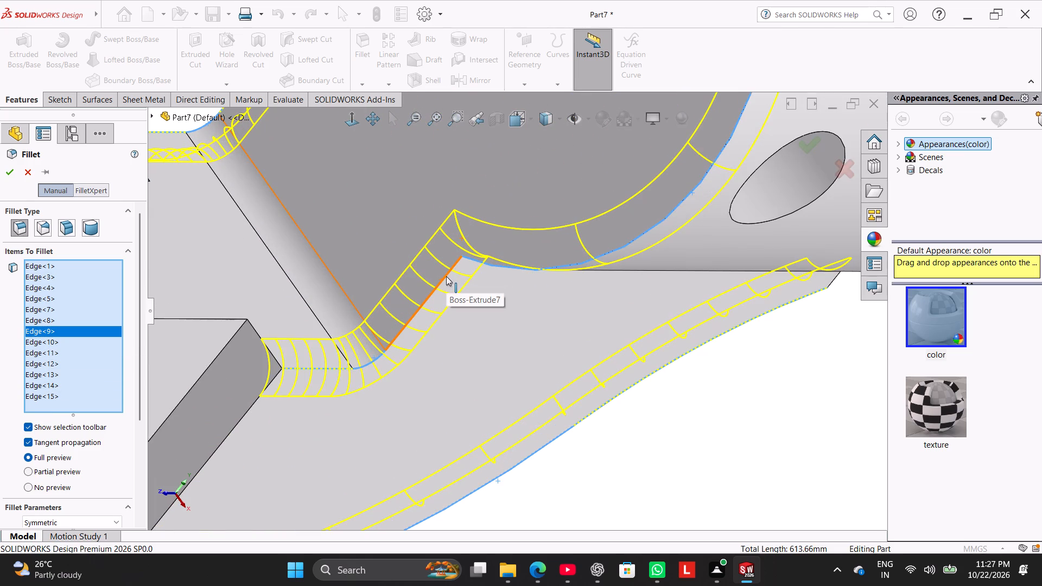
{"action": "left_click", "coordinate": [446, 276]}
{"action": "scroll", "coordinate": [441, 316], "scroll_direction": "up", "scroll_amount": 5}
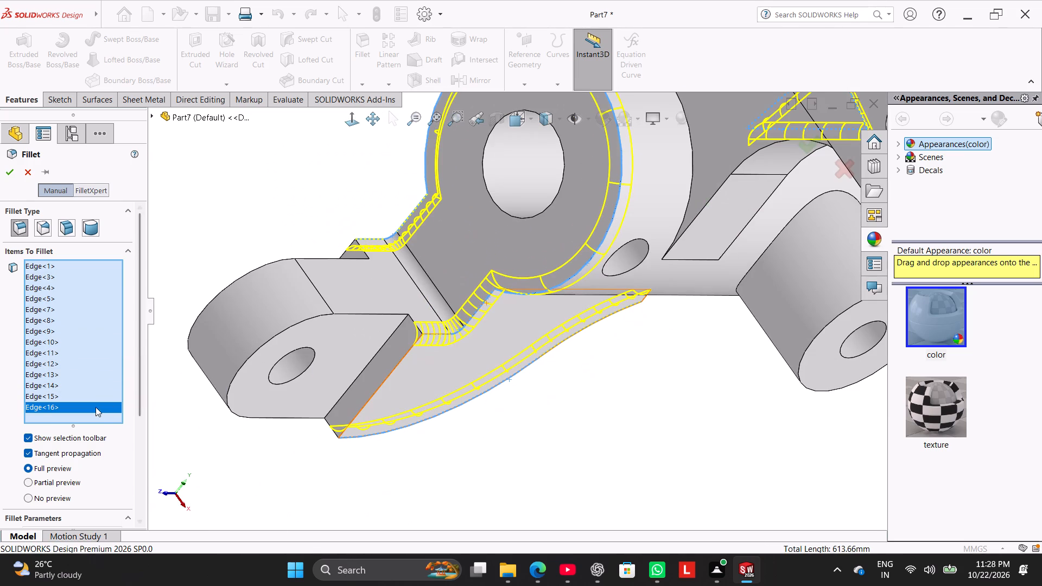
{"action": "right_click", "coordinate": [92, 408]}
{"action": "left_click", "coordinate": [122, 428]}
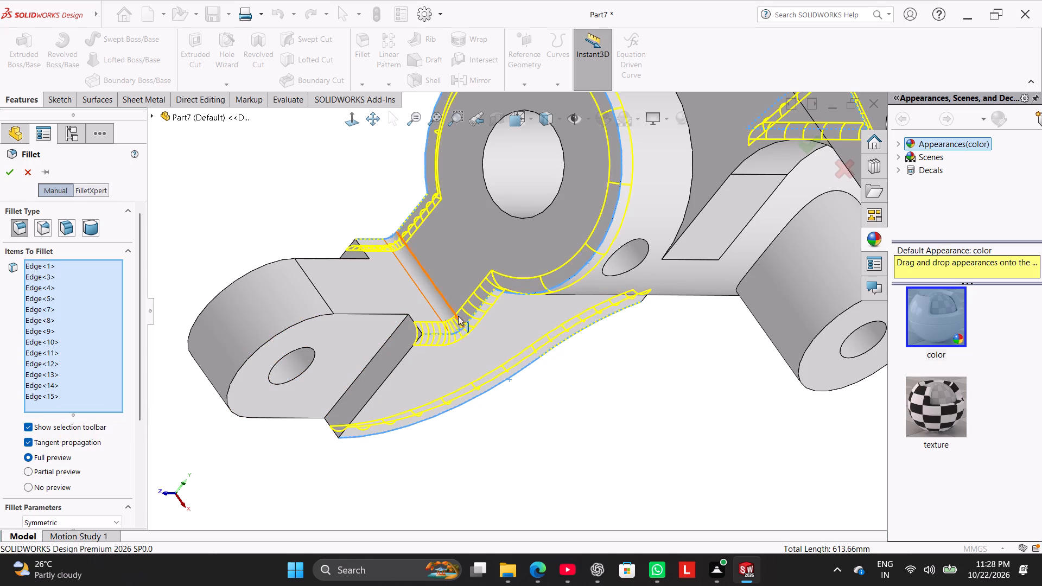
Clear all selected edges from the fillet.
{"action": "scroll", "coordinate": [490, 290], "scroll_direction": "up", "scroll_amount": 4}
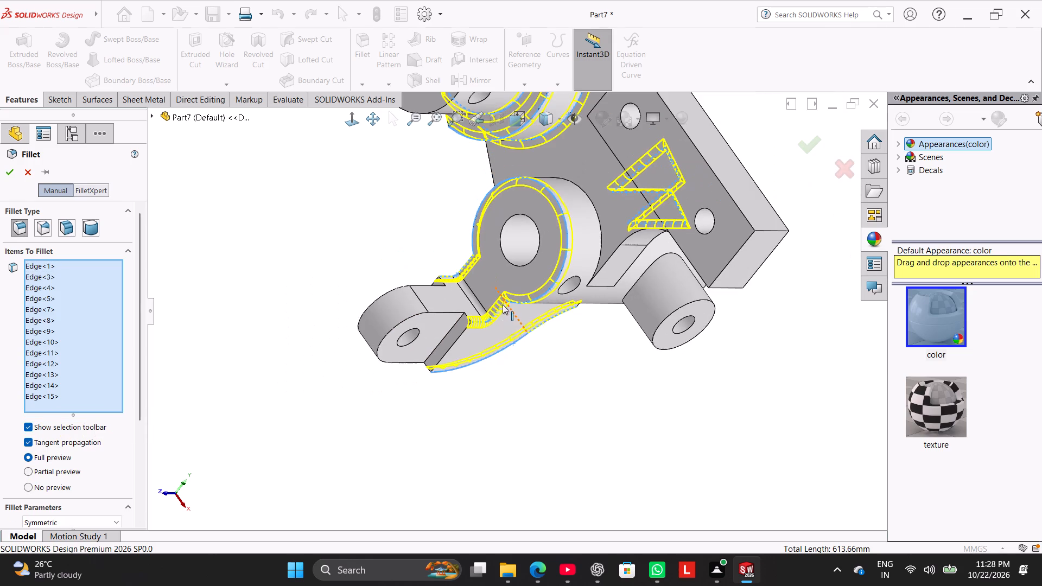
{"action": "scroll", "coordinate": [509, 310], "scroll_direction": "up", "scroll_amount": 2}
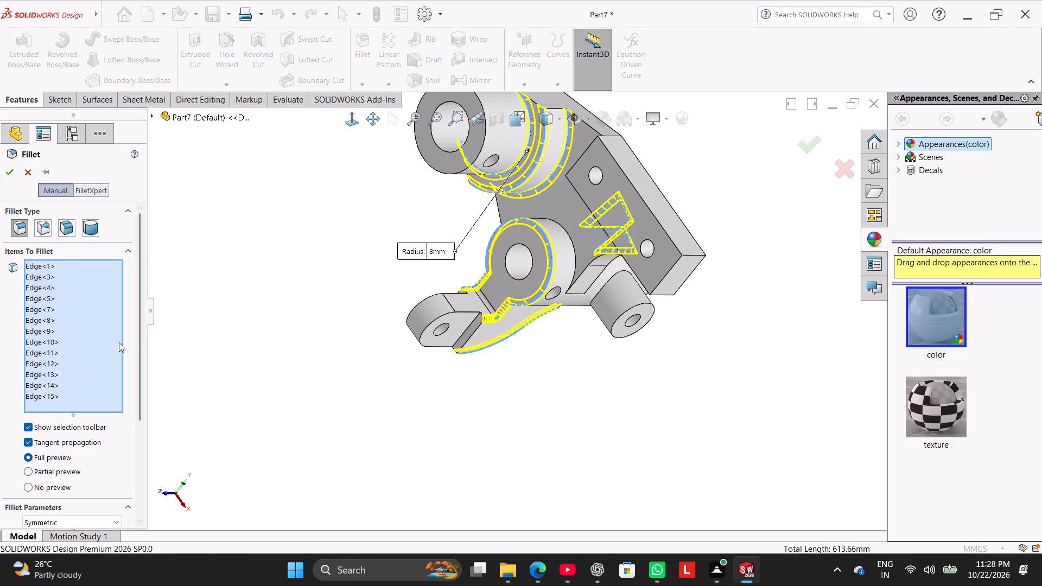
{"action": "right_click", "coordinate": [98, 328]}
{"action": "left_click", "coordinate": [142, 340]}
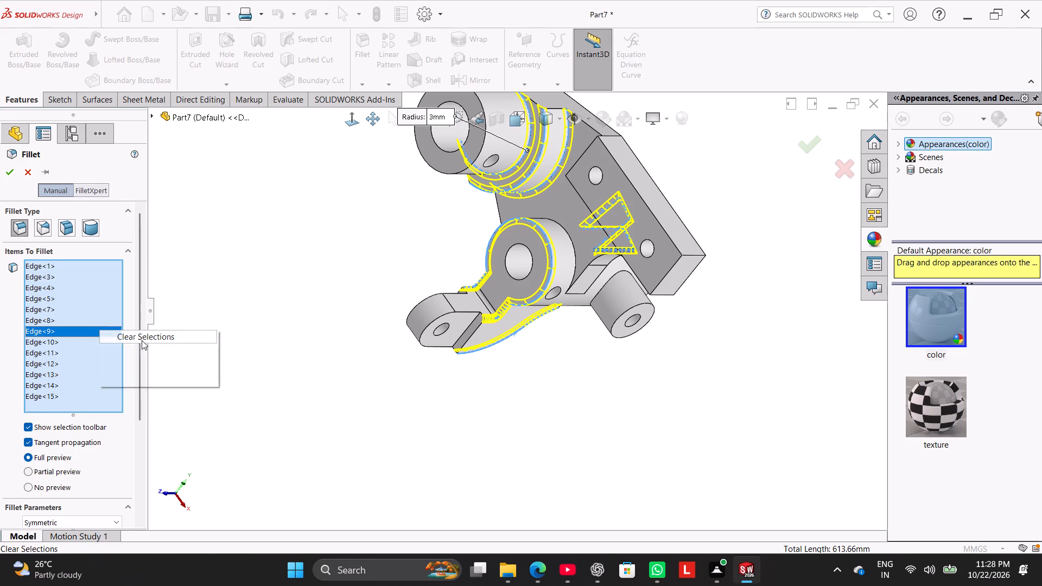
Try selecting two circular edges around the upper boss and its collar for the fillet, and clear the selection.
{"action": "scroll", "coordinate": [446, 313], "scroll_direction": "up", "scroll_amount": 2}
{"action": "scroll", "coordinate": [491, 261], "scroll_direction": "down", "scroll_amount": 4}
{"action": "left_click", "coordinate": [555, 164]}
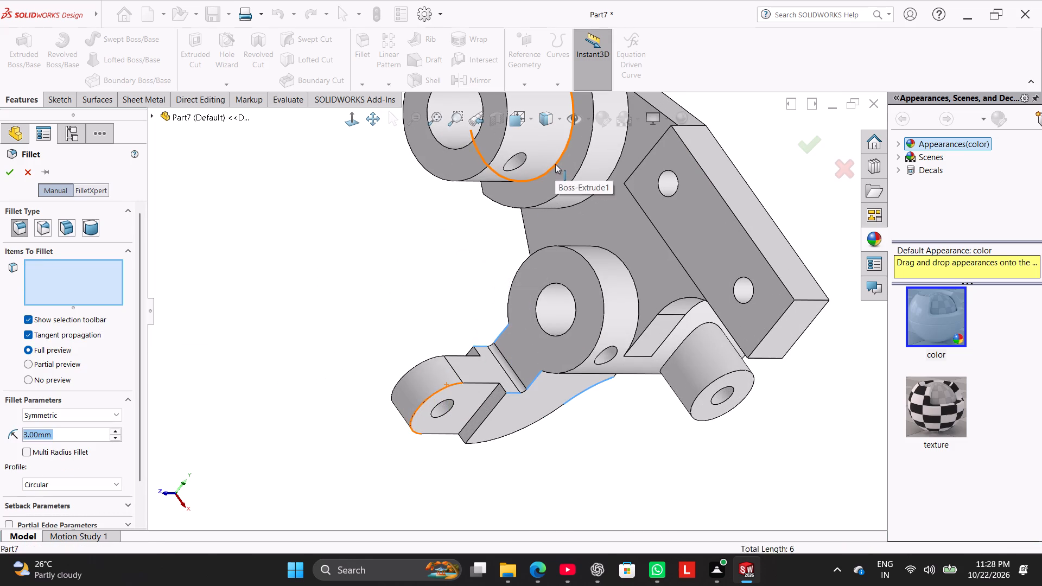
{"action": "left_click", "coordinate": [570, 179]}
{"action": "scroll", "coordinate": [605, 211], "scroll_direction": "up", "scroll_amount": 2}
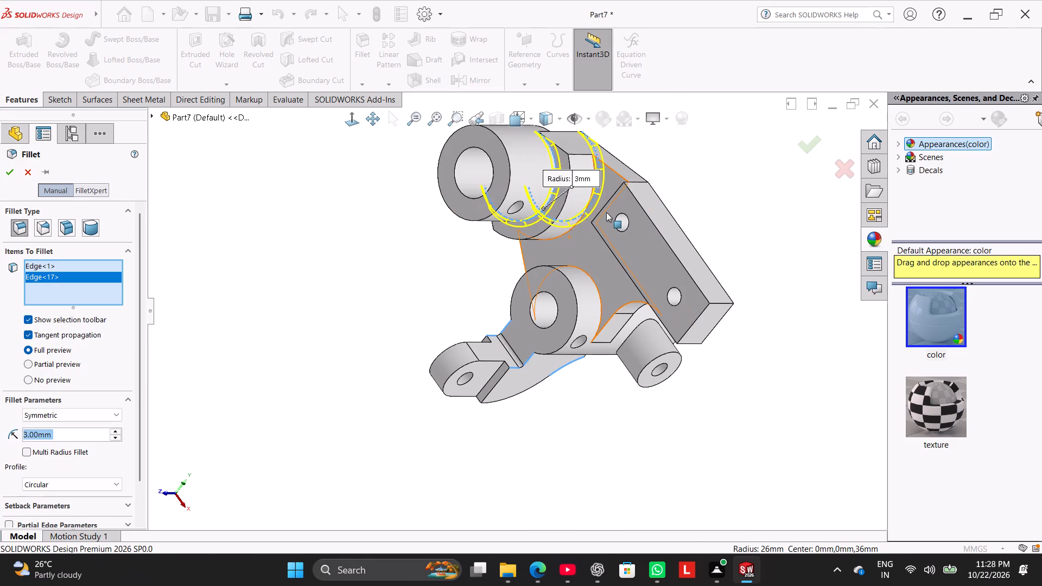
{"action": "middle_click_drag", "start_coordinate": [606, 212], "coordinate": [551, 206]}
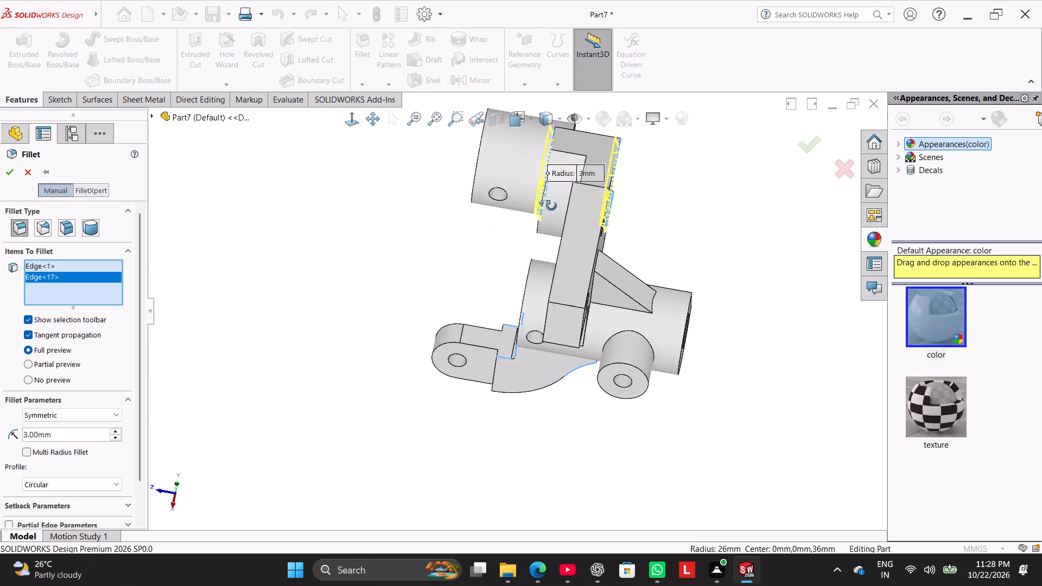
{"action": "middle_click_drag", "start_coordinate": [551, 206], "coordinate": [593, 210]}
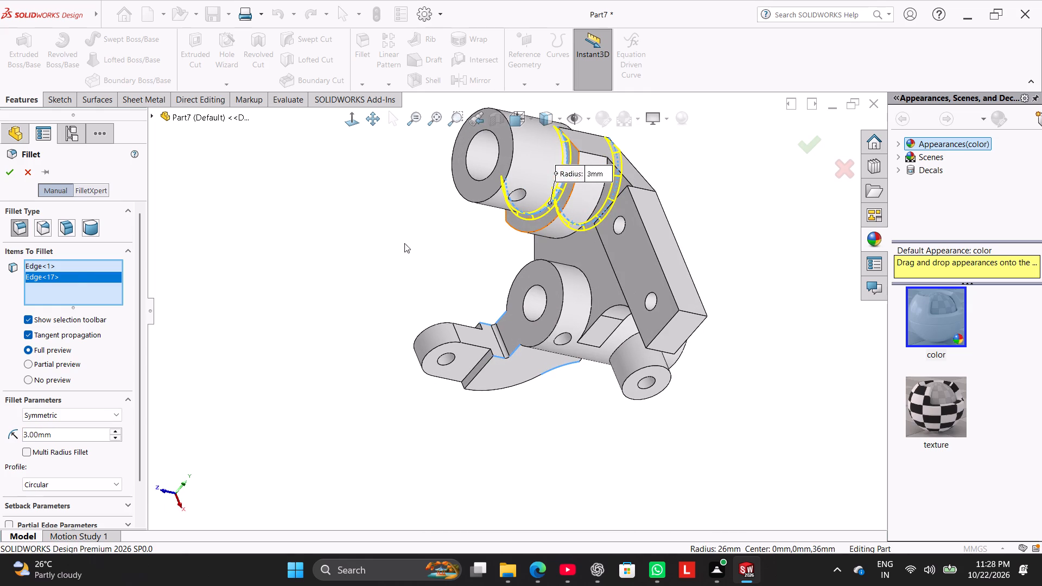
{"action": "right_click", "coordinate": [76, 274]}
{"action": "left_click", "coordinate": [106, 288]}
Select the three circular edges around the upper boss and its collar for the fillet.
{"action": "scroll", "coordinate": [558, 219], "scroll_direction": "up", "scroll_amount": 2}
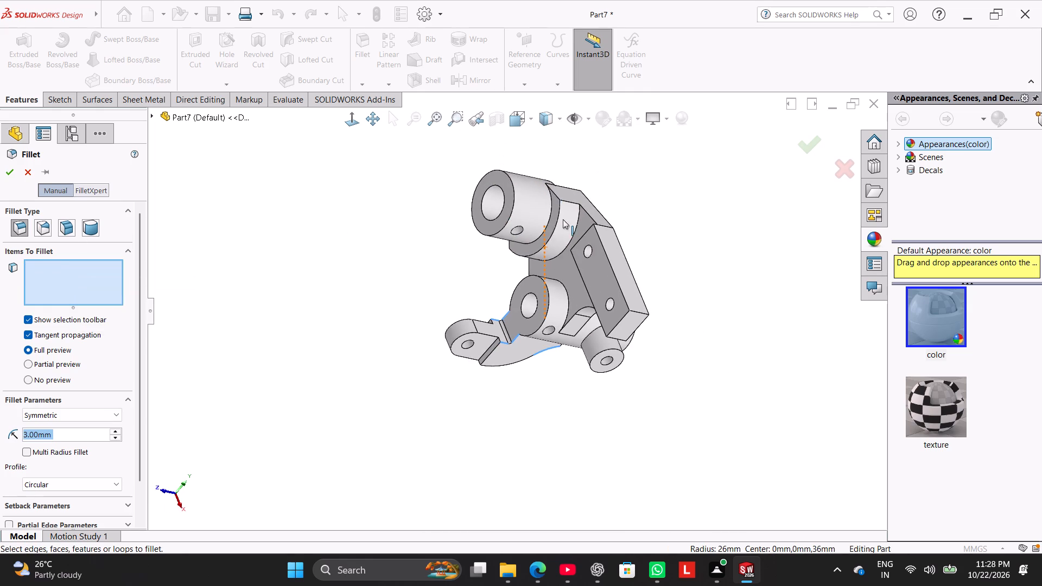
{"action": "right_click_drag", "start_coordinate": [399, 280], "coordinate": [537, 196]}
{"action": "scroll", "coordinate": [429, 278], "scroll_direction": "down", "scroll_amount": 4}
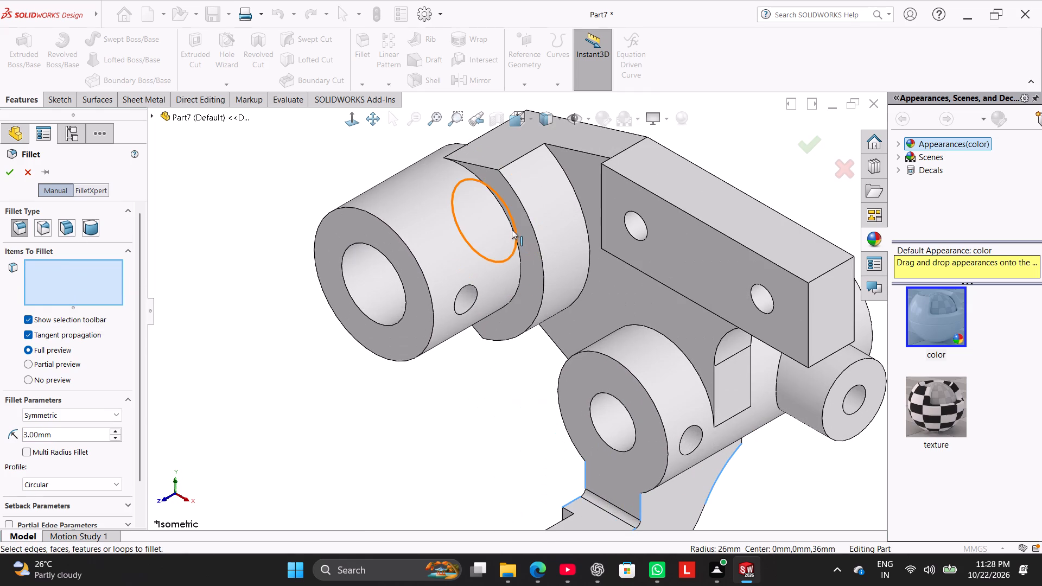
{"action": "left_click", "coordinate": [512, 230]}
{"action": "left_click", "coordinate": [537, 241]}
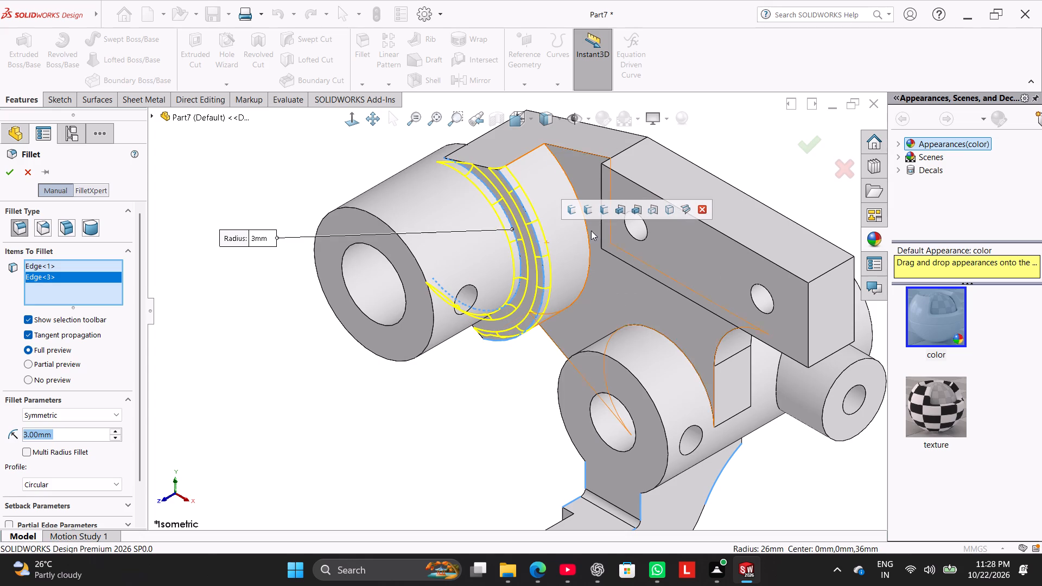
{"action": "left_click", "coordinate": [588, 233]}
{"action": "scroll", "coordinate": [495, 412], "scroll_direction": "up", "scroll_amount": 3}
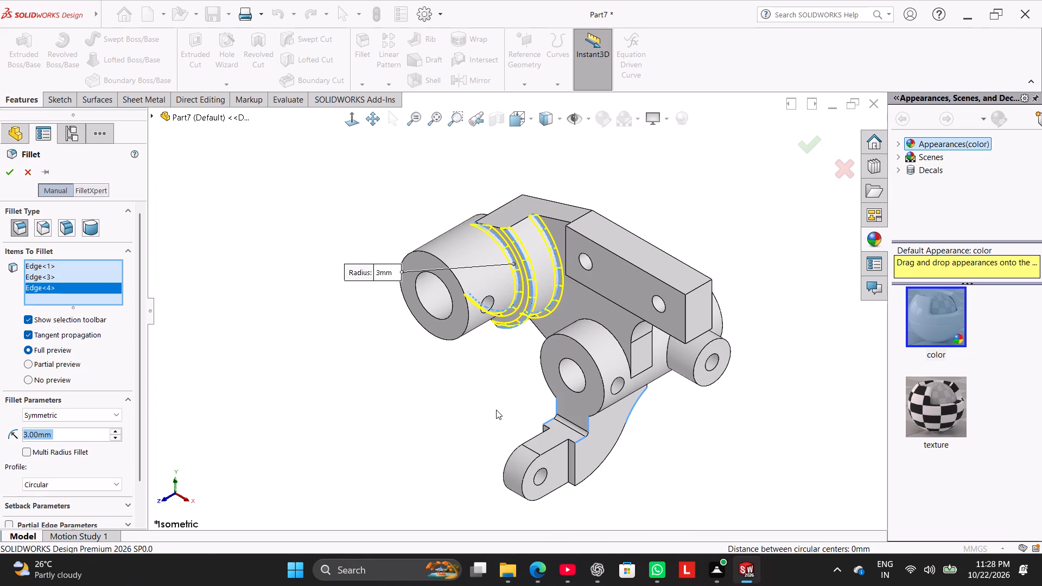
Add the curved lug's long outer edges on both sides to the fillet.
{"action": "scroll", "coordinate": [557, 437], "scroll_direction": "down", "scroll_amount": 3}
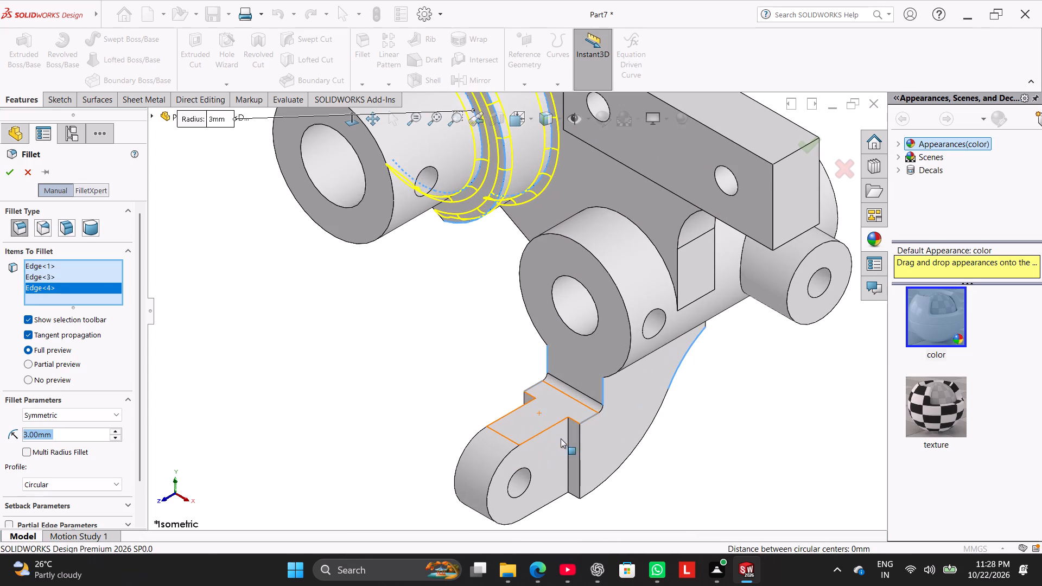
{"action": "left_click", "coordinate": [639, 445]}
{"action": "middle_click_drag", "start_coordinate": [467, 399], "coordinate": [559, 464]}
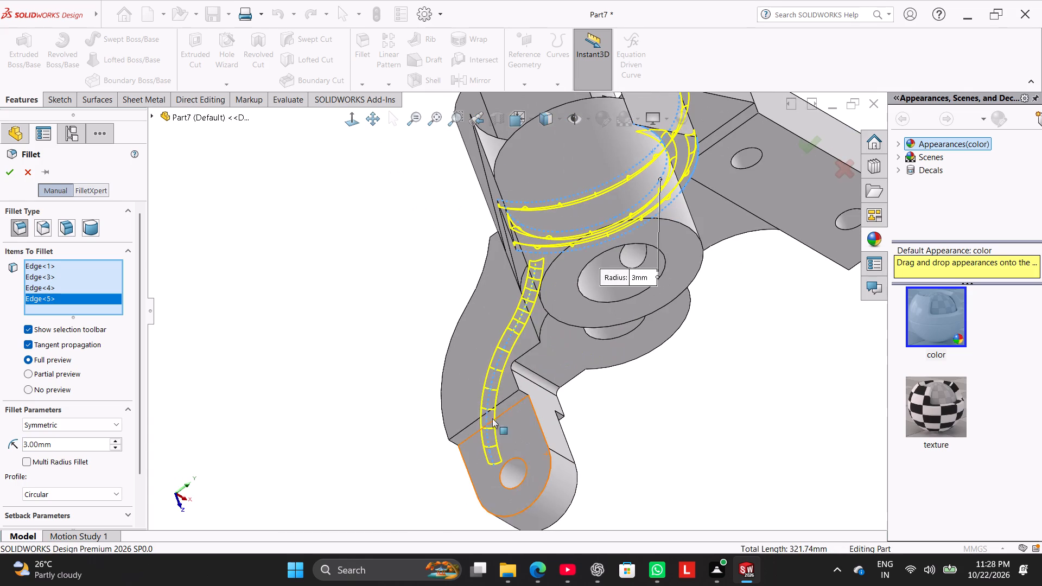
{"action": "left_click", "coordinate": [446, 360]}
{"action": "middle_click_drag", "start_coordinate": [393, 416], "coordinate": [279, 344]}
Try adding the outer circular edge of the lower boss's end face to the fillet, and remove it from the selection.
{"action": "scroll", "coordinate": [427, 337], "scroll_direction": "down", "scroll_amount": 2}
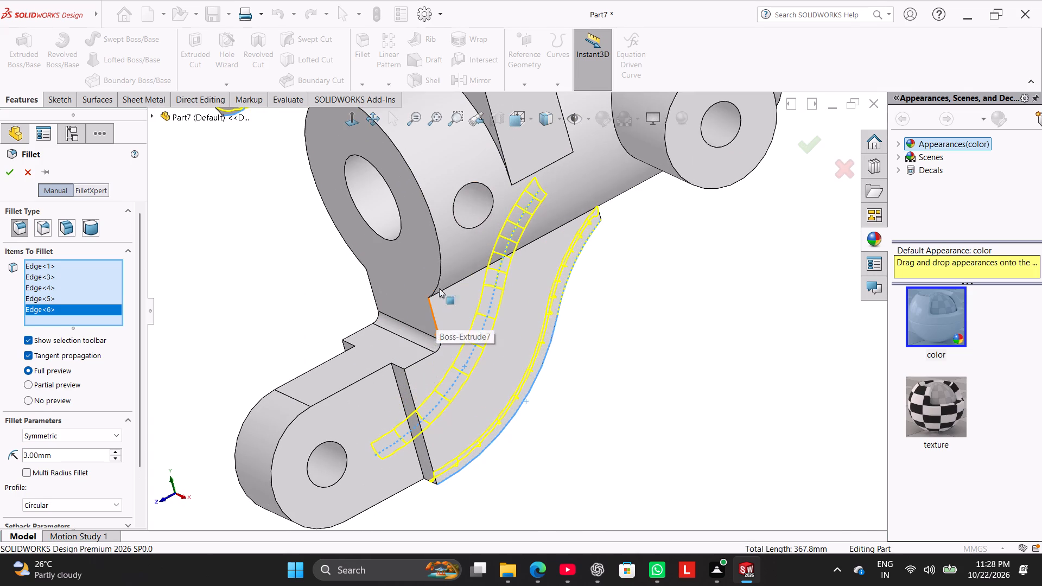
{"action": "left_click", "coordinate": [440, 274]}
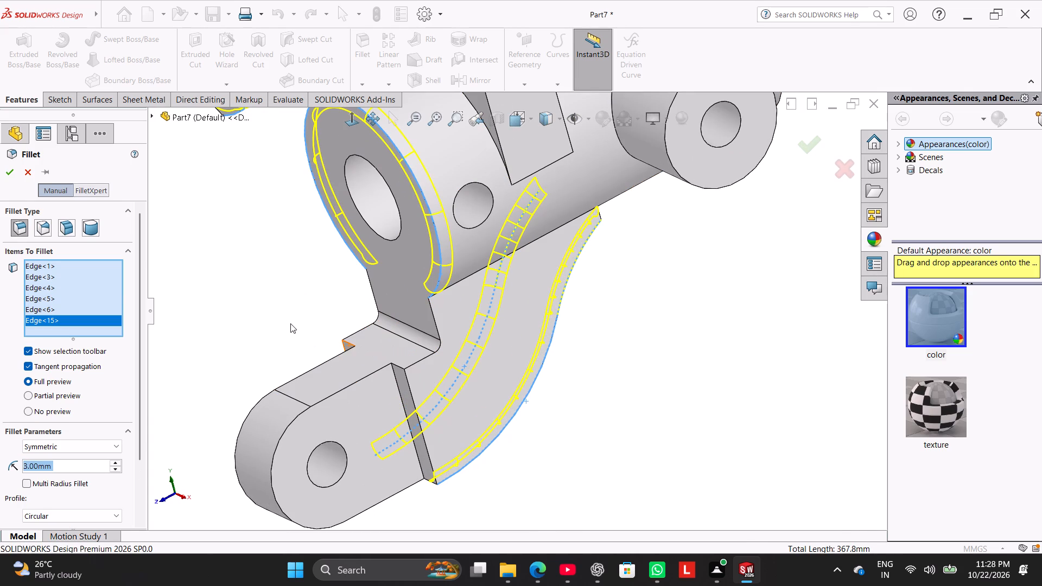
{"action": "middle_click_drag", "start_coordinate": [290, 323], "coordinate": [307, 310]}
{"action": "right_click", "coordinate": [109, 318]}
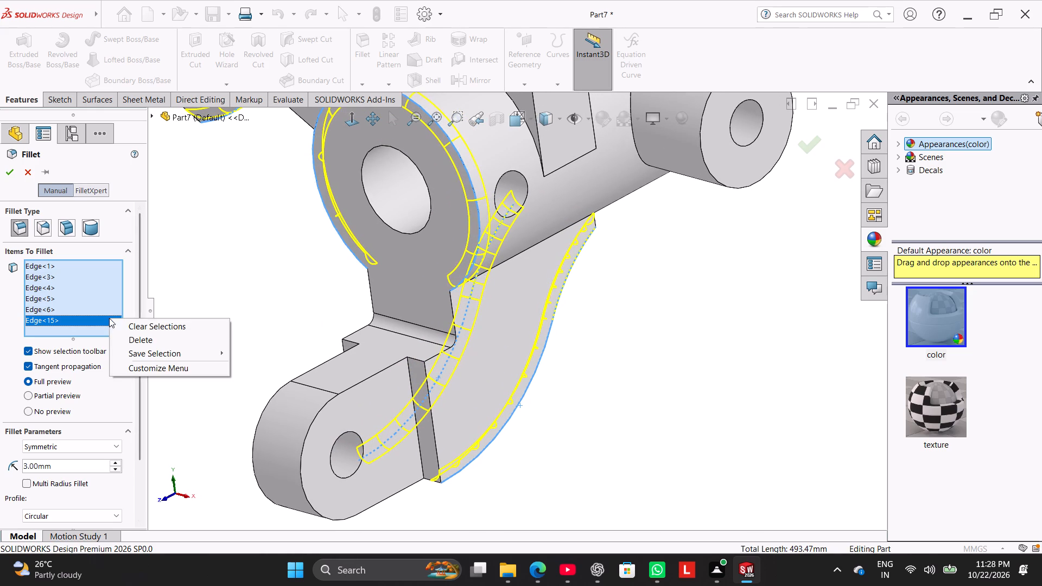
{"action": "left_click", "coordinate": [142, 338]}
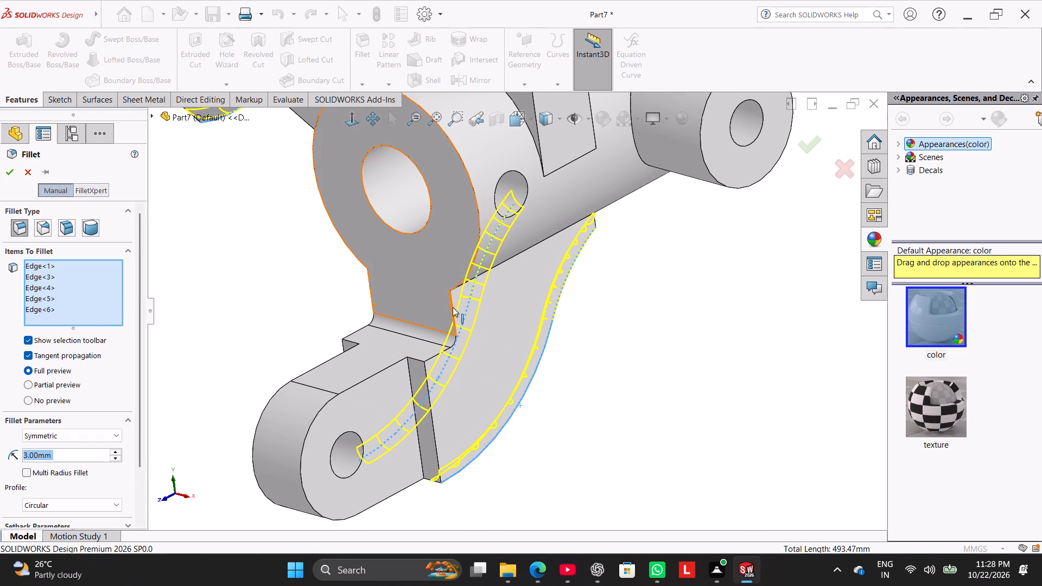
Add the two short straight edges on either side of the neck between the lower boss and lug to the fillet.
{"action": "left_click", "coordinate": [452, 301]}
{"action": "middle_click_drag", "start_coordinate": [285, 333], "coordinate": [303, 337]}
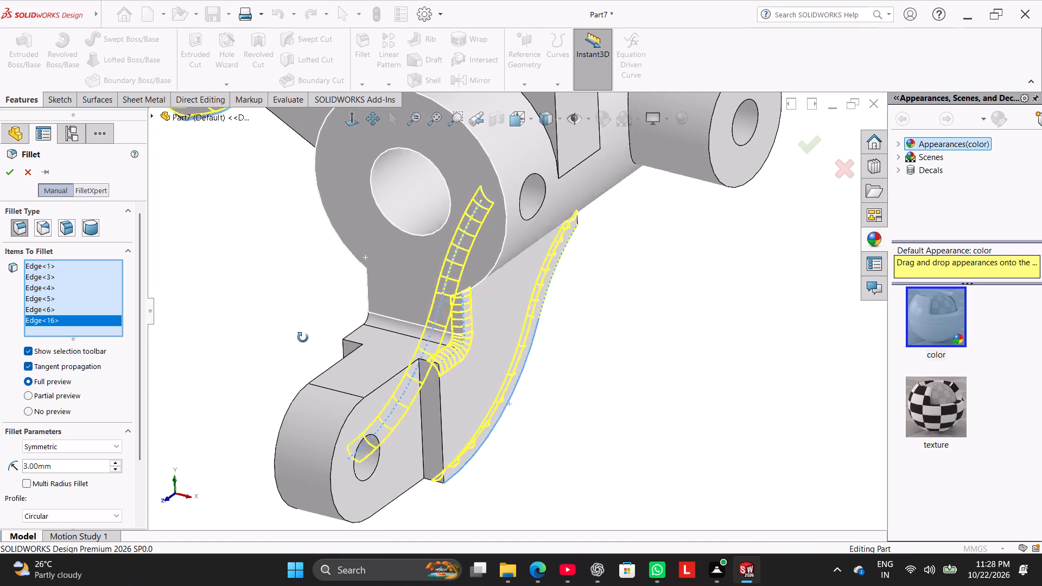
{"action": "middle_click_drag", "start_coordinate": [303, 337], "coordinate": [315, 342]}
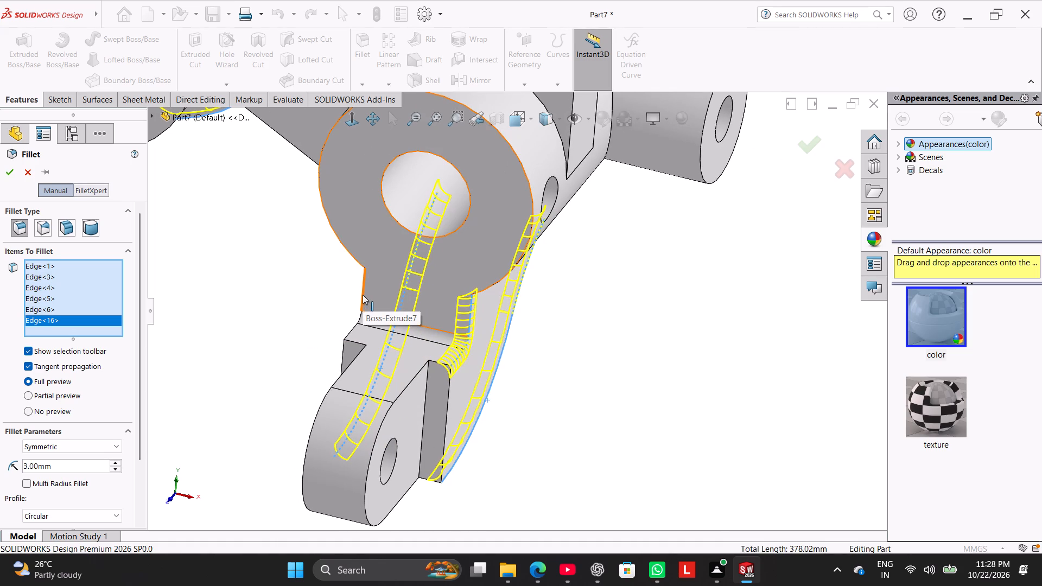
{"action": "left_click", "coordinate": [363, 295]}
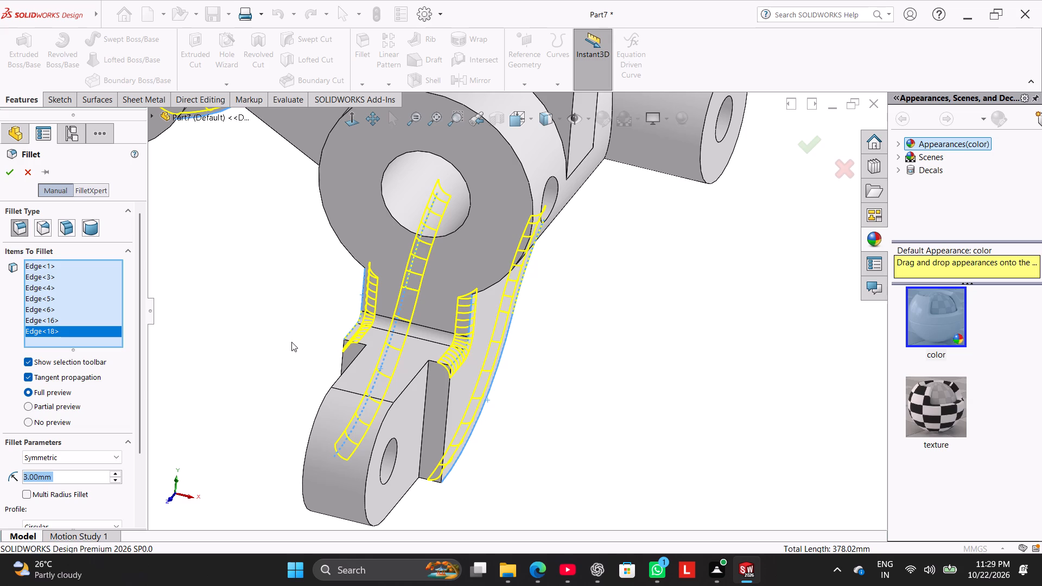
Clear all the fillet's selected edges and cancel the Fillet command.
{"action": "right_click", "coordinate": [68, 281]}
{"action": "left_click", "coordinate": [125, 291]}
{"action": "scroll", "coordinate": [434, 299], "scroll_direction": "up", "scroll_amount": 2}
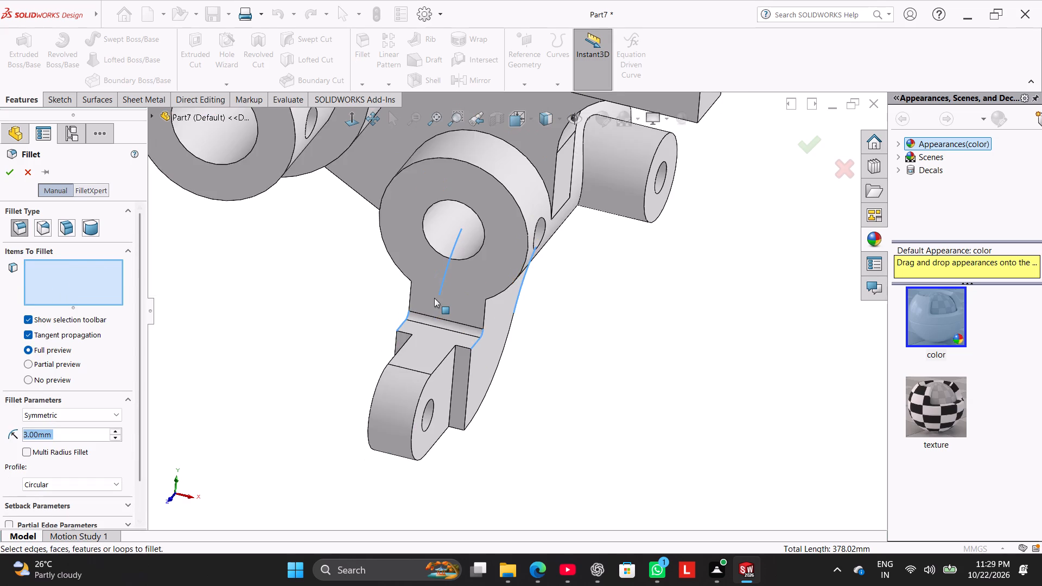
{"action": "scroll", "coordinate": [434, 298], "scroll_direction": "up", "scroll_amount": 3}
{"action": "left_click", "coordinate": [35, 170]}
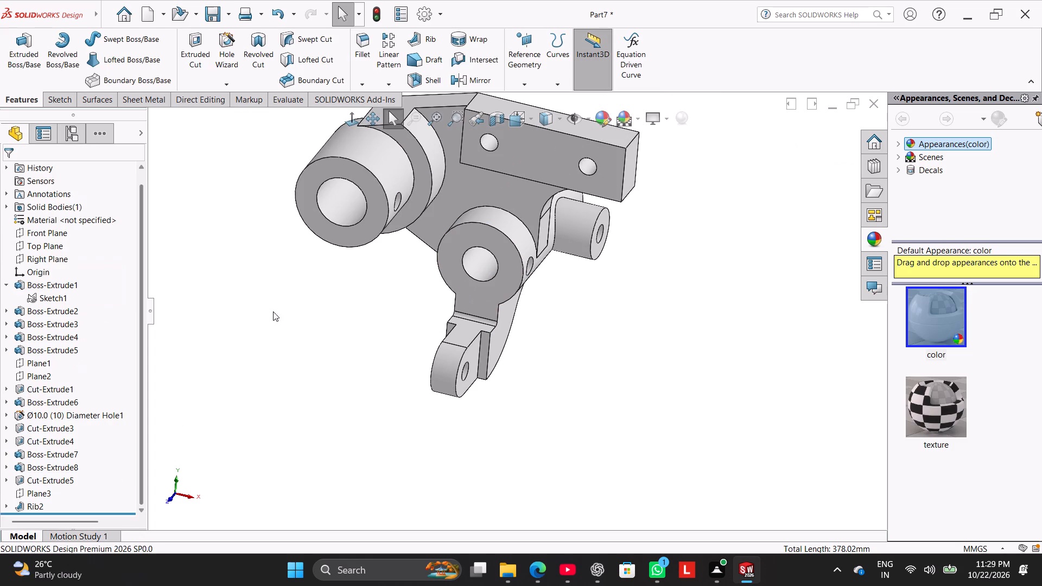
Start a new Fillet with the bracket shown in isometric view.
{"action": "right_click_drag", "start_coordinate": [265, 319], "coordinate": [295, 281]}
{"action": "left_click", "coordinate": [361, 41]}
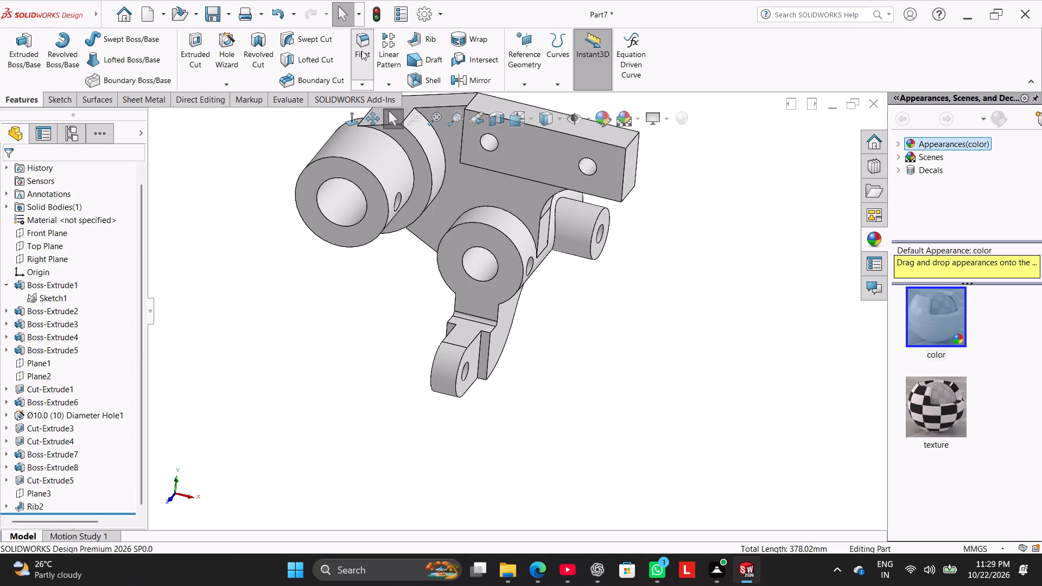
{"action": "right_click_drag", "start_coordinate": [301, 297], "coordinate": [423, 199]}
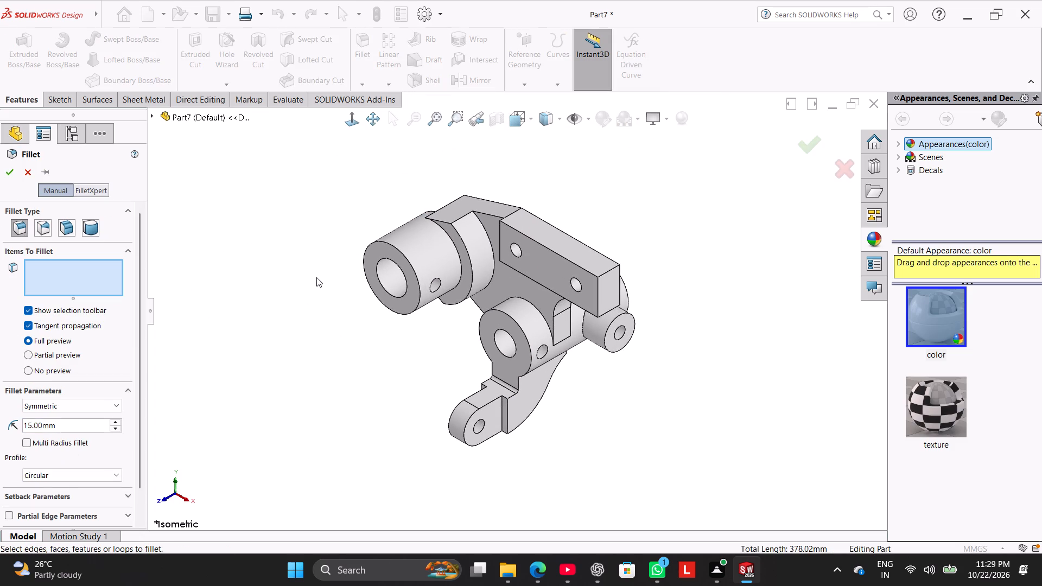
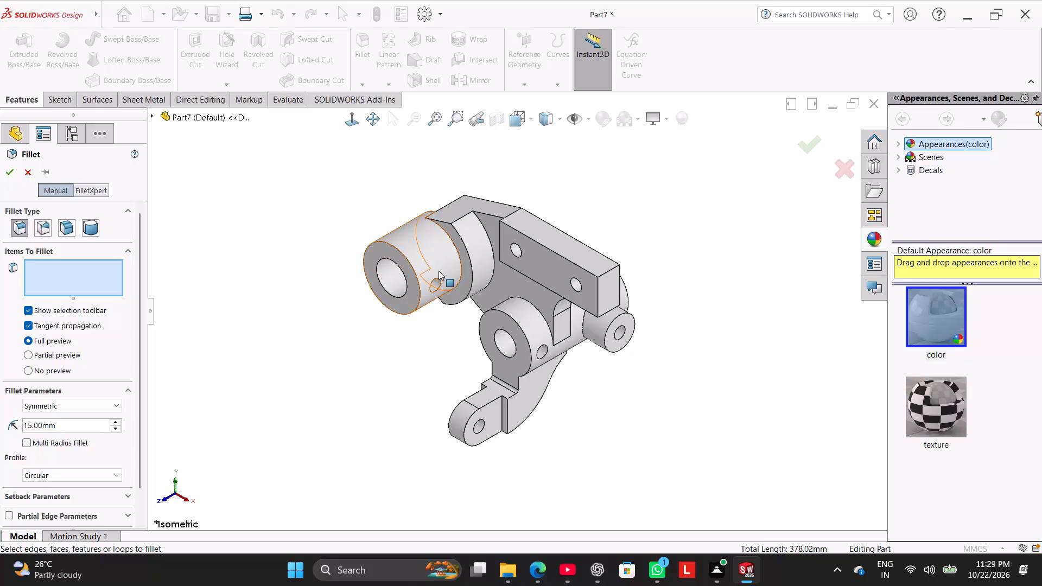
Set the fillet radius to 3 mm and select the three concentric circular edges where the upper boss steps down to the plate.
{"action": "left_click", "coordinate": [458, 255]}
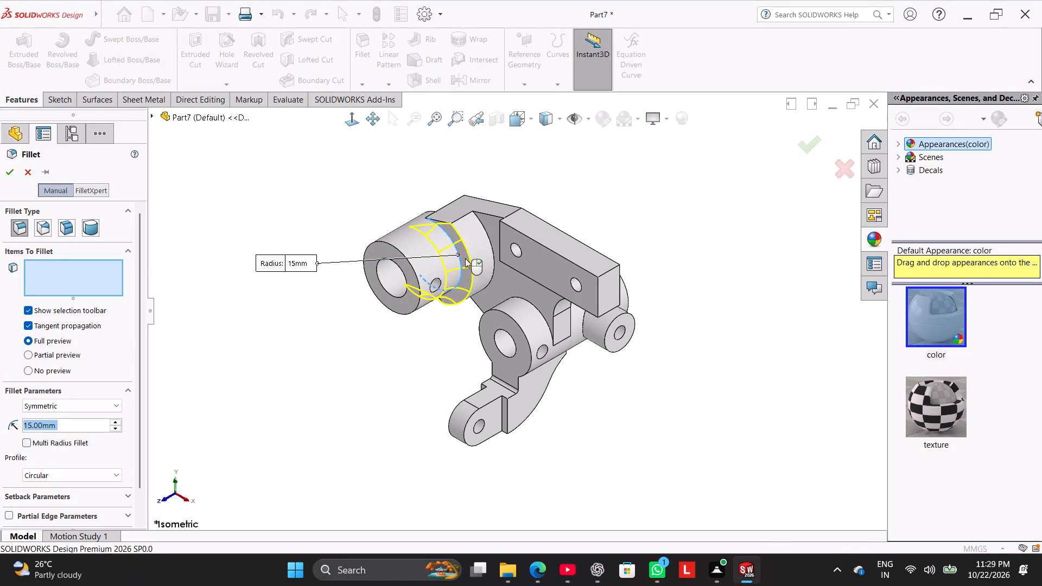
{"action": "scroll", "coordinate": [482, 270], "scroll_direction": "down", "scroll_amount": 4}
{"action": "right_click", "coordinate": [100, 270]}
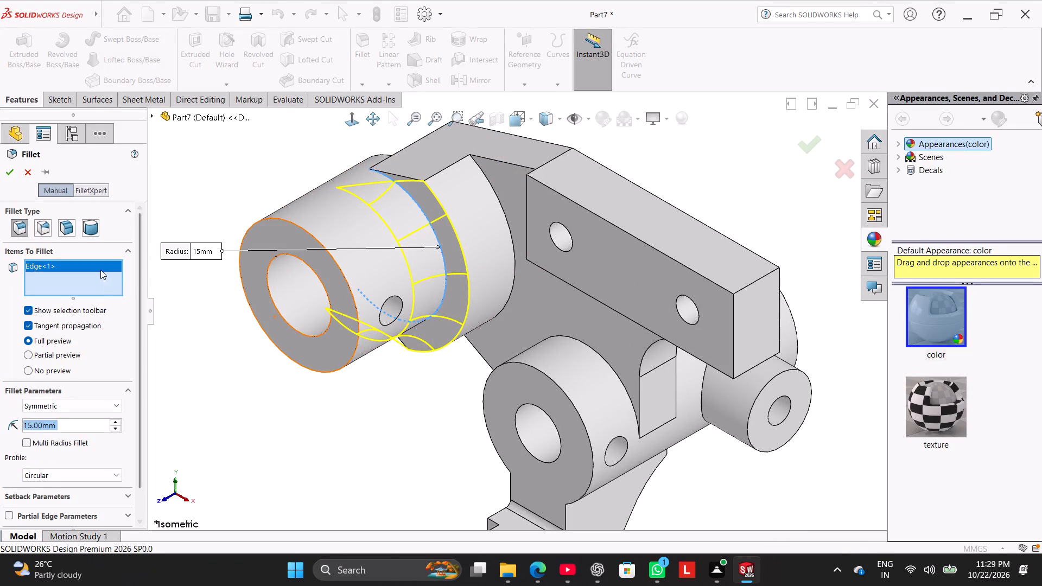
{"action": "left_click", "coordinate": [121, 288]}
{"action": "key", "text": "3"}
{"action": "key", "text": "Return"}
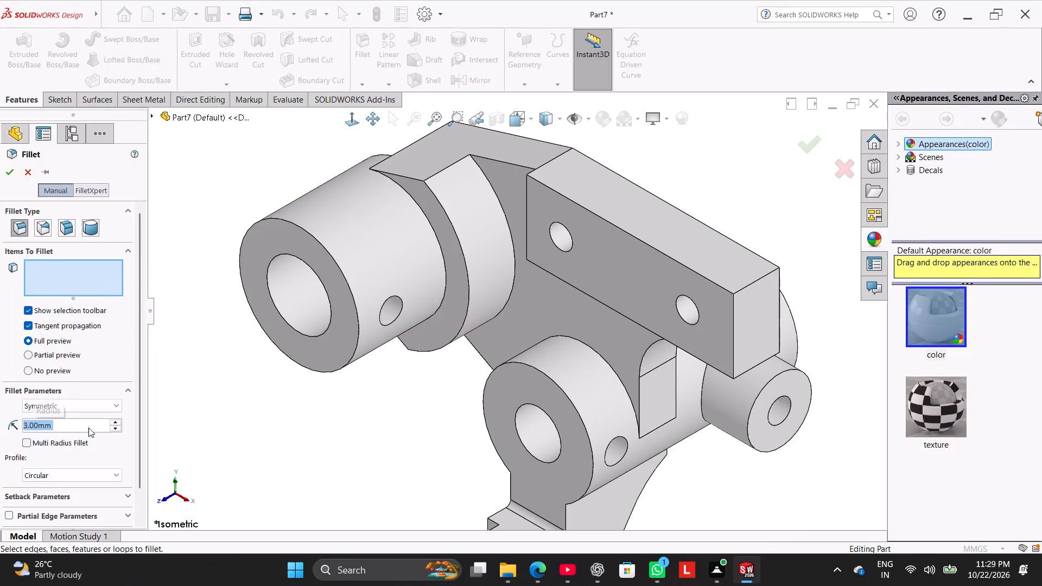
{"action": "left_click", "coordinate": [441, 247]}
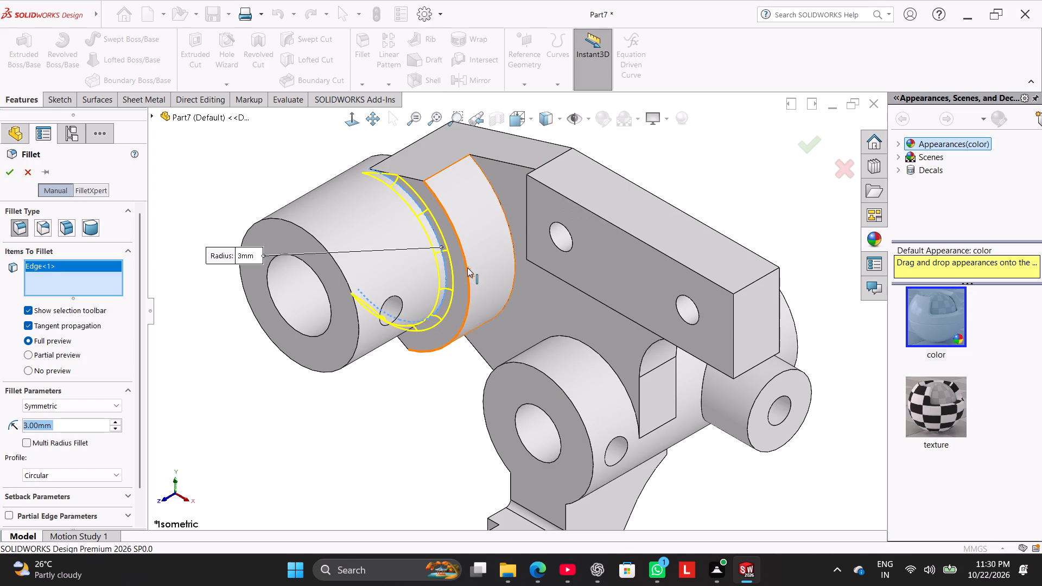
{"action": "left_click", "coordinate": [467, 267]}
{"action": "left_click", "coordinate": [513, 277]}
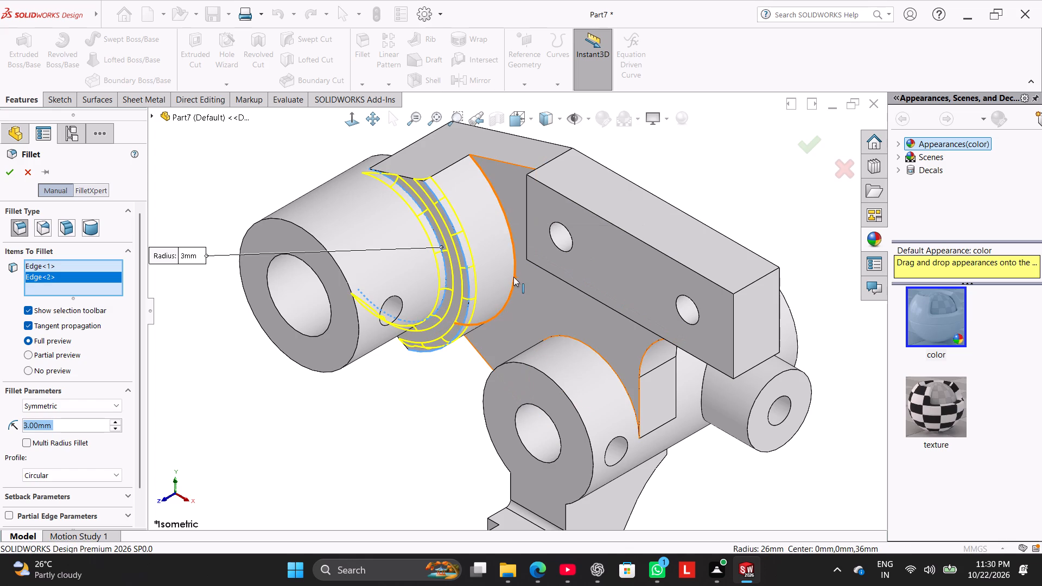
Add the two long curved outer edges of the lower lug to the 3 mm fillet.
{"action": "scroll", "coordinate": [429, 443], "scroll_direction": "up", "scroll_amount": 4}
{"action": "scroll", "coordinate": [558, 440], "scroll_direction": "down", "scroll_amount": 3}
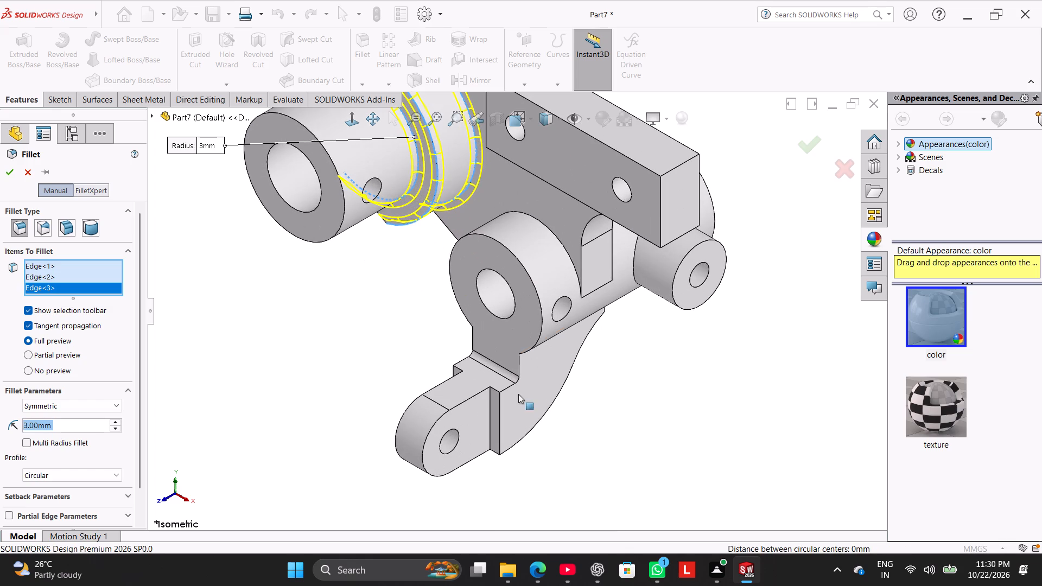
{"action": "left_click", "coordinate": [562, 387]}
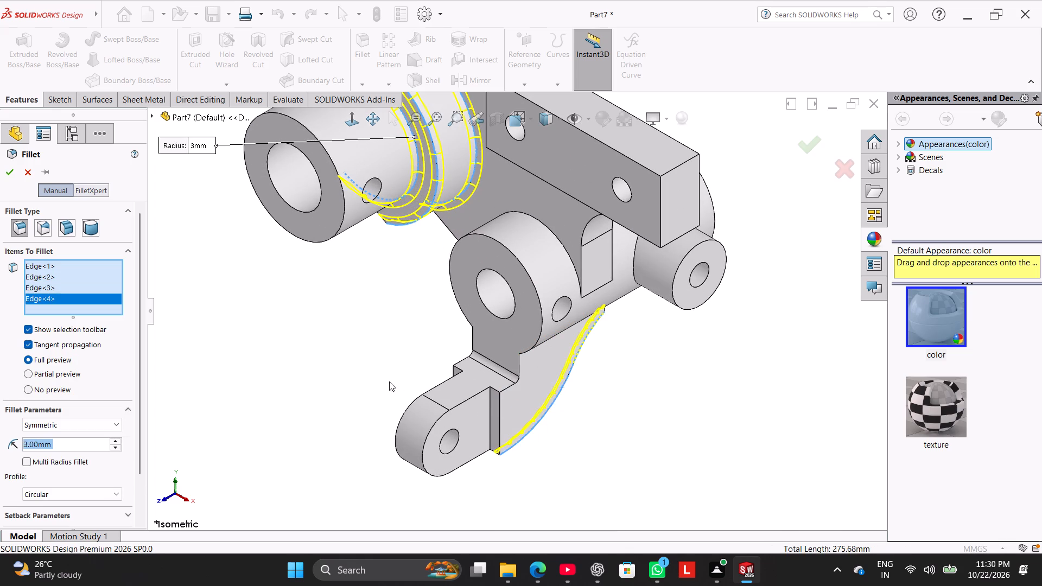
{"action": "middle_click_drag", "start_coordinate": [390, 381], "coordinate": [475, 436]}
{"action": "left_click", "coordinate": [394, 312]}
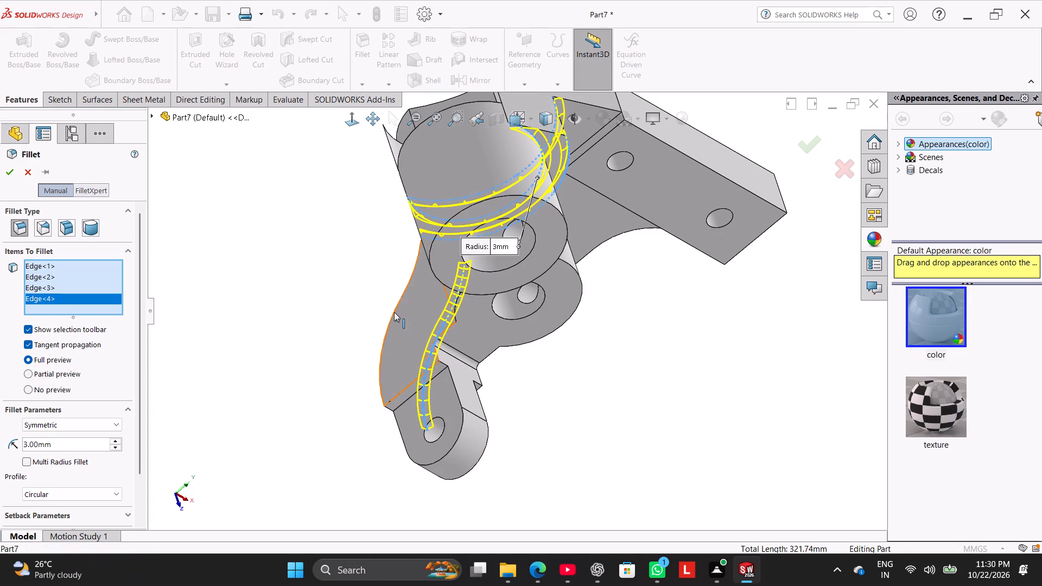
Add the two short straight neck edges and the outer circular edge of the lower boss's end face to the fillet.
{"action": "middle_click_drag", "start_coordinate": [317, 375], "coordinate": [231, 306]}
{"action": "scroll", "coordinate": [437, 281], "scroll_direction": "down", "scroll_amount": 3}
{"action": "scroll", "coordinate": [426, 318], "scroll_direction": "up", "scroll_amount": 3}
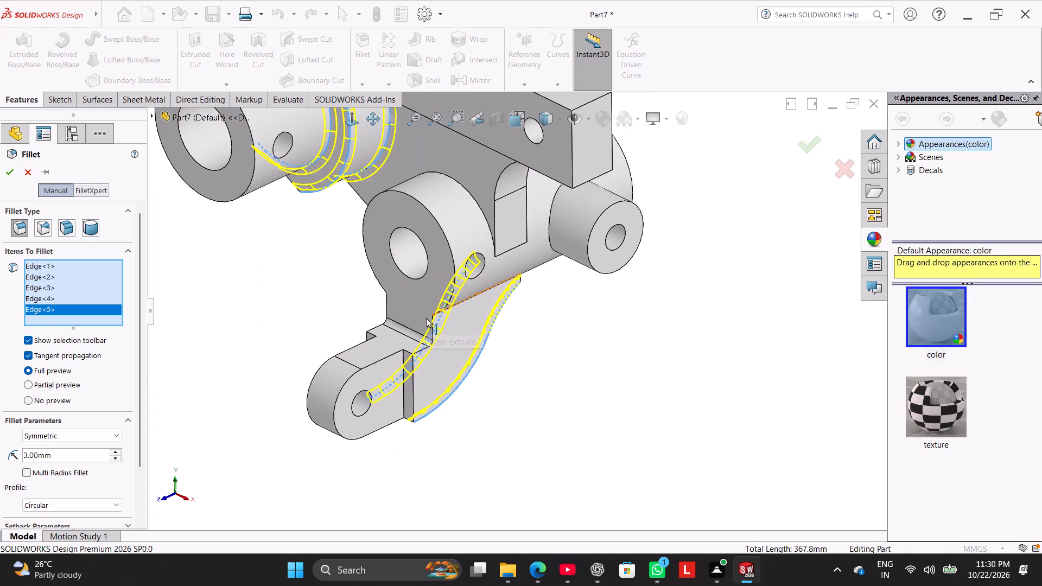
{"action": "scroll", "coordinate": [430, 319], "scroll_direction": "up", "scroll_amount": 1}
{"action": "scroll", "coordinate": [432, 334], "scroll_direction": "down", "scroll_amount": 2}
{"action": "scroll", "coordinate": [475, 270], "scroll_direction": "down", "scroll_amount": 3}
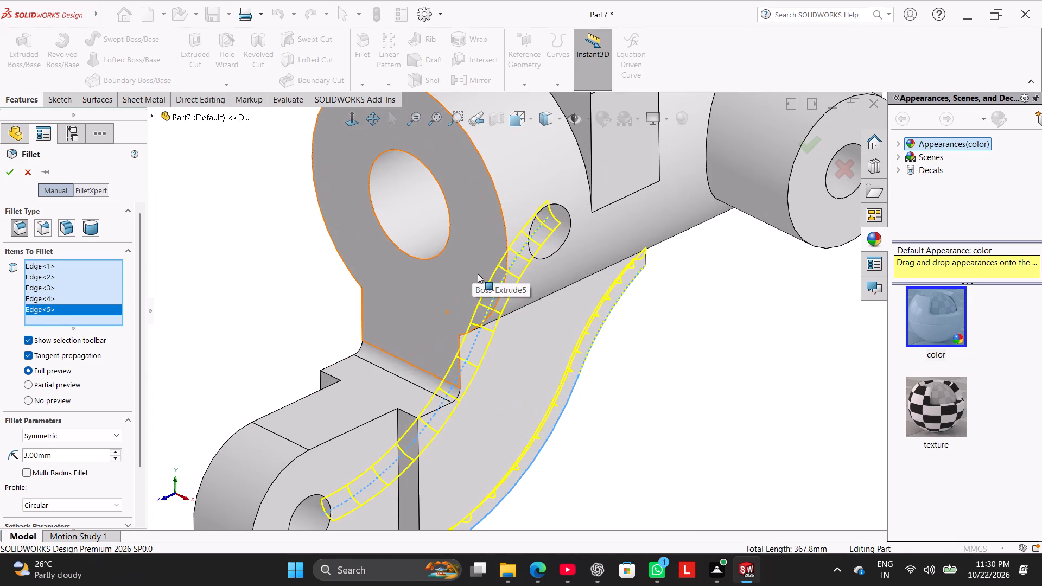
{"action": "left_click", "coordinate": [459, 353]}
{"action": "left_click", "coordinate": [361, 317]}
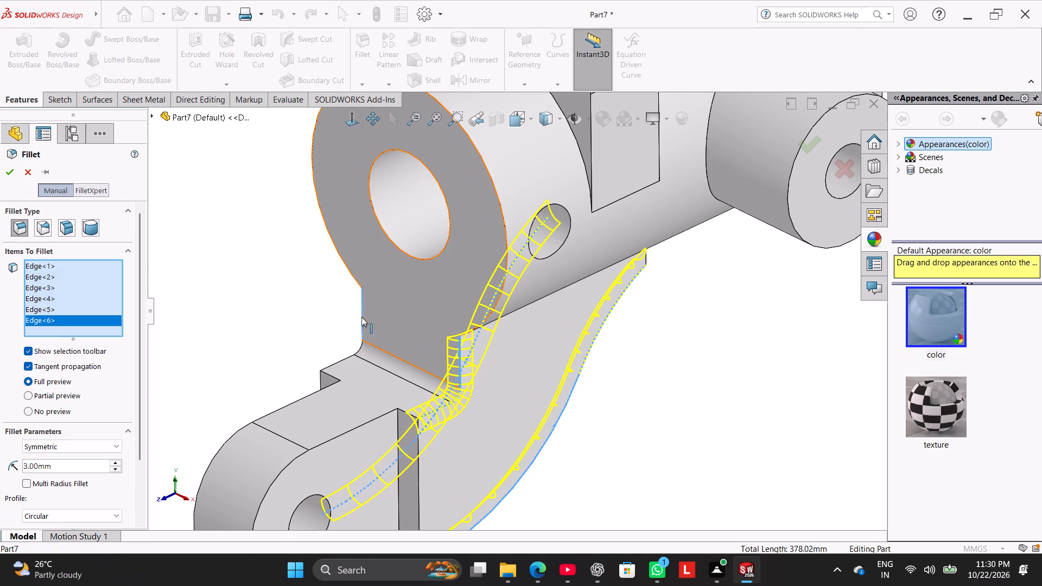
{"action": "left_click", "coordinate": [506, 233]}
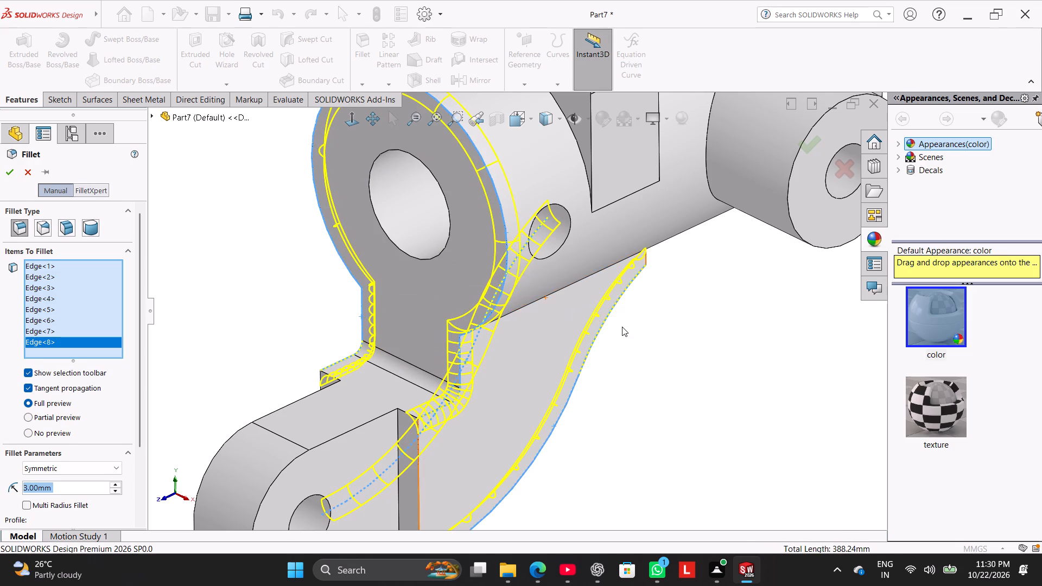
Add the six edges where the angled rib meets the plate and the lower boss to the fillet.
{"action": "middle_click_drag", "start_coordinate": [622, 327], "coordinate": [486, 333]}
{"action": "scroll", "coordinate": [503, 330], "scroll_direction": "up", "scroll_amount": 5}
{"action": "scroll", "coordinate": [592, 267], "scroll_direction": "up", "scroll_amount": 2}
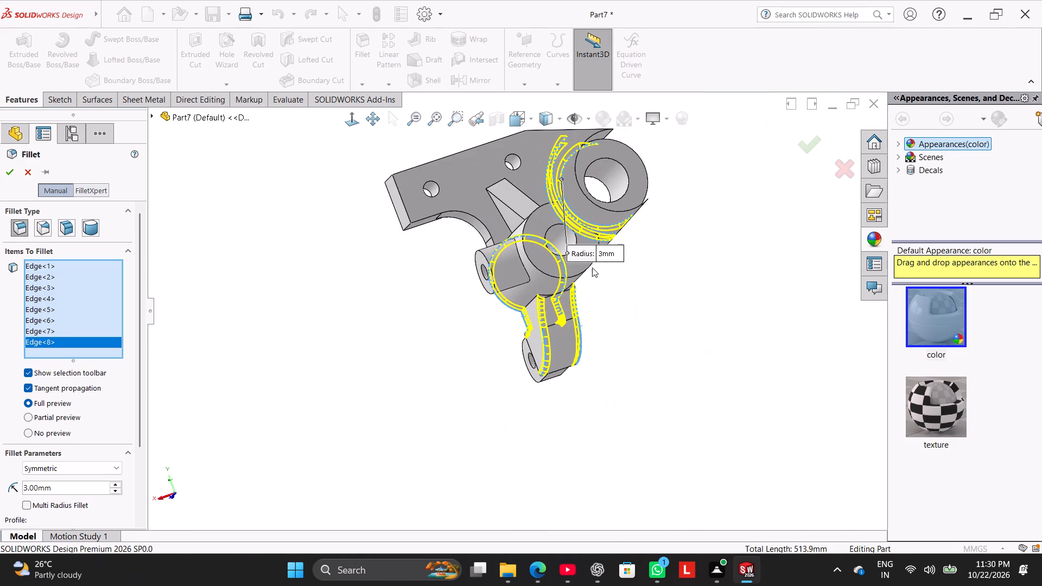
{"action": "middle_click_drag", "start_coordinate": [580, 248], "coordinate": [607, 321]}
{"action": "scroll", "coordinate": [584, 284], "scroll_direction": "down", "scroll_amount": 8}
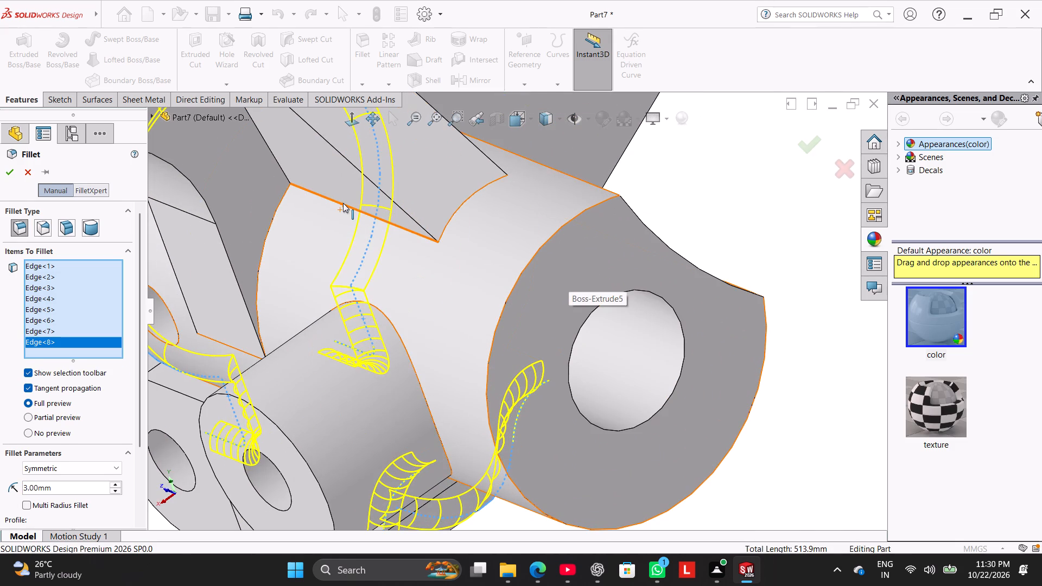
{"action": "left_click", "coordinate": [343, 203]}
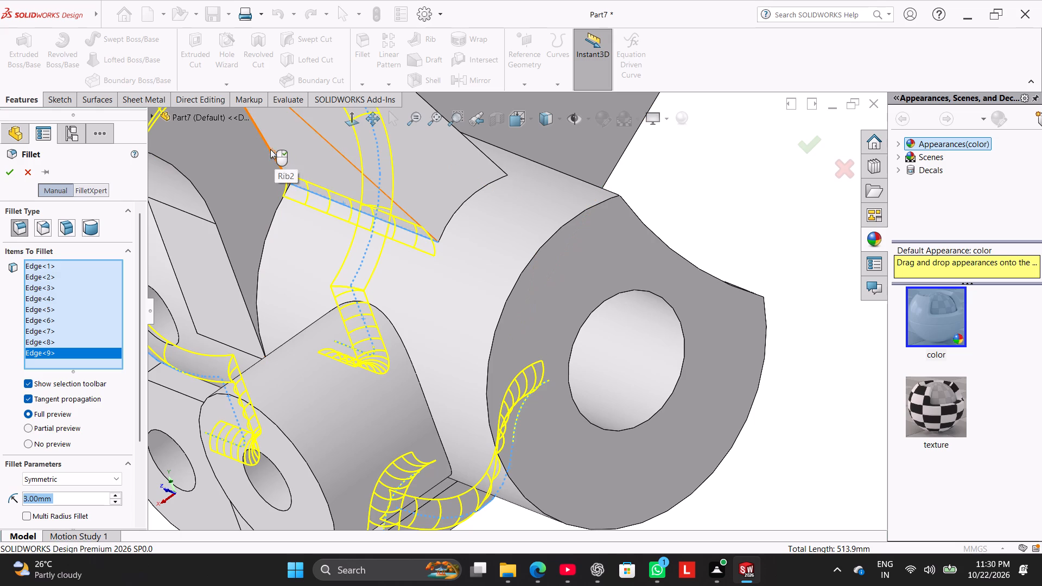
{"action": "left_click", "coordinate": [270, 149]}
{"action": "scroll", "coordinate": [331, 161], "scroll_direction": "up", "scroll_amount": 5}
{"action": "scroll", "coordinate": [368, 173], "scroll_direction": "down", "scroll_amount": 2}
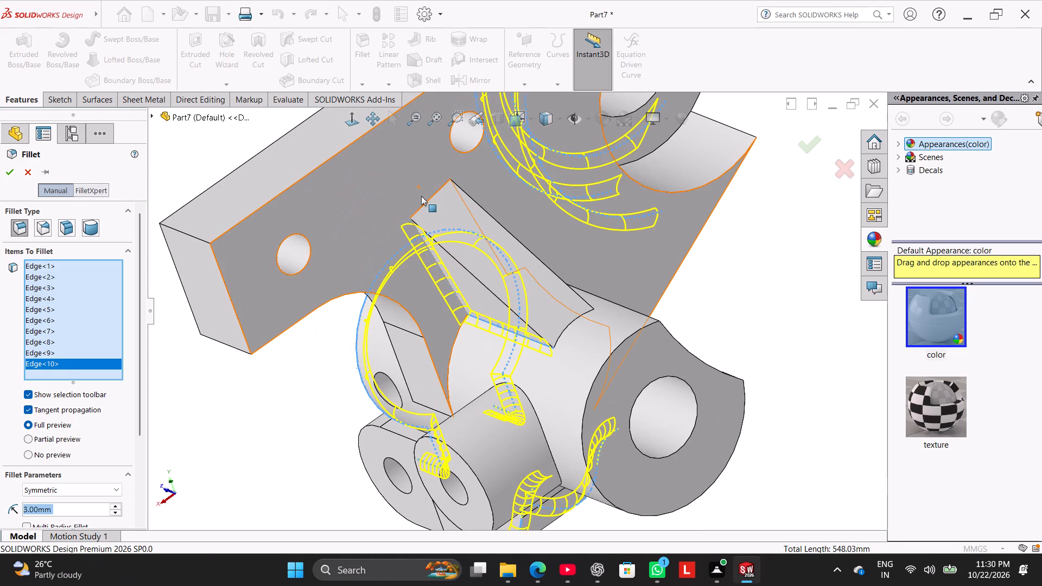
{"action": "left_click", "coordinate": [428, 201]}
{"action": "middle_click_drag", "start_coordinate": [541, 213], "coordinate": [492, 285]}
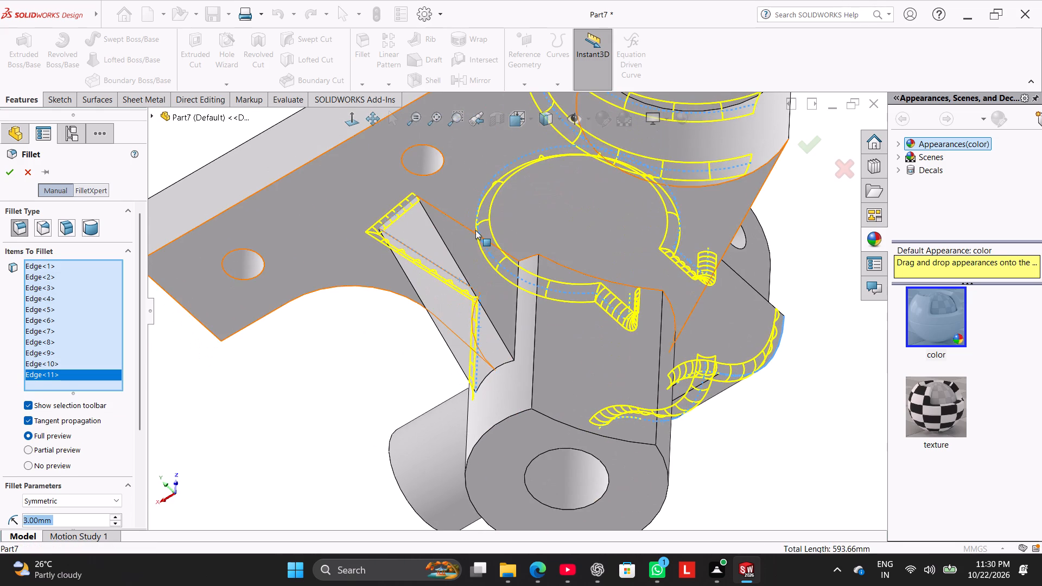
{"action": "left_click", "coordinate": [466, 228]}
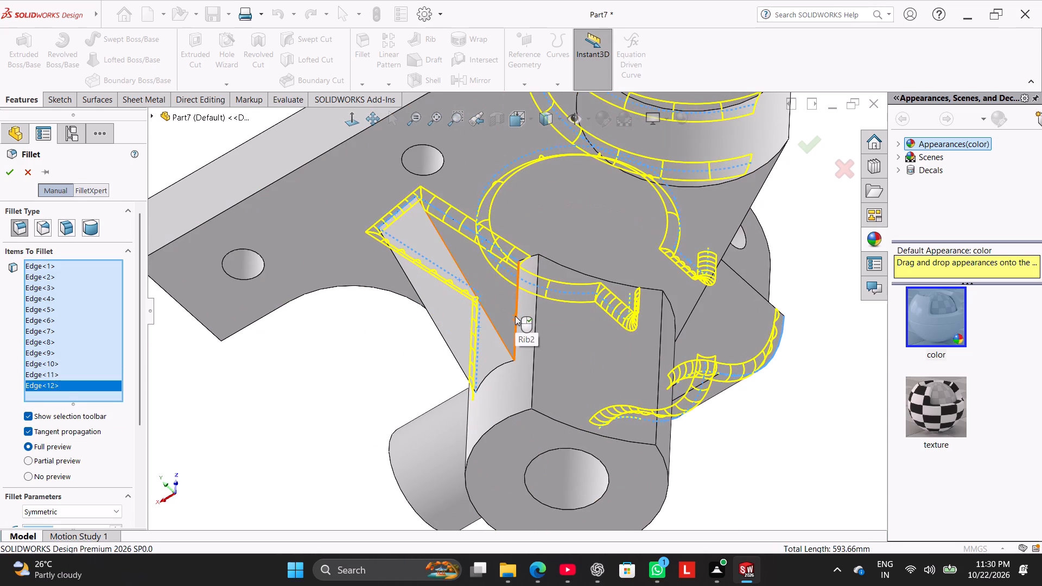
{"action": "left_click", "coordinate": [515, 316]}
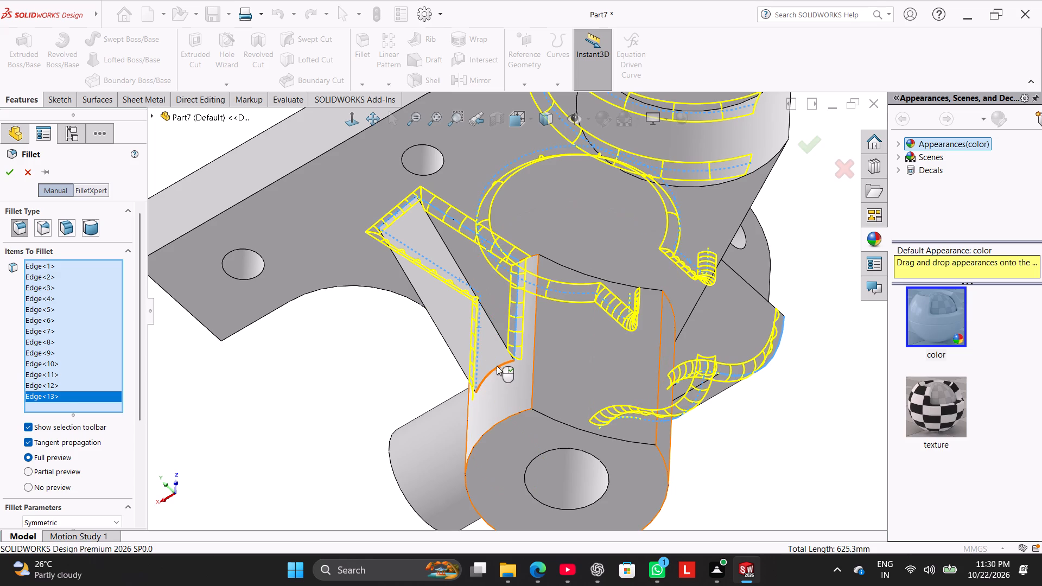
{"action": "left_click", "coordinate": [497, 366]}
Add the two outer-end corner edges and the inner corner edge of the rectangular two-hole block to the fillet.
{"action": "middle_click_drag", "start_coordinate": [350, 385], "coordinate": [433, 294]}
{"action": "scroll", "coordinate": [224, 379], "scroll_direction": "up", "scroll_amount": 1}
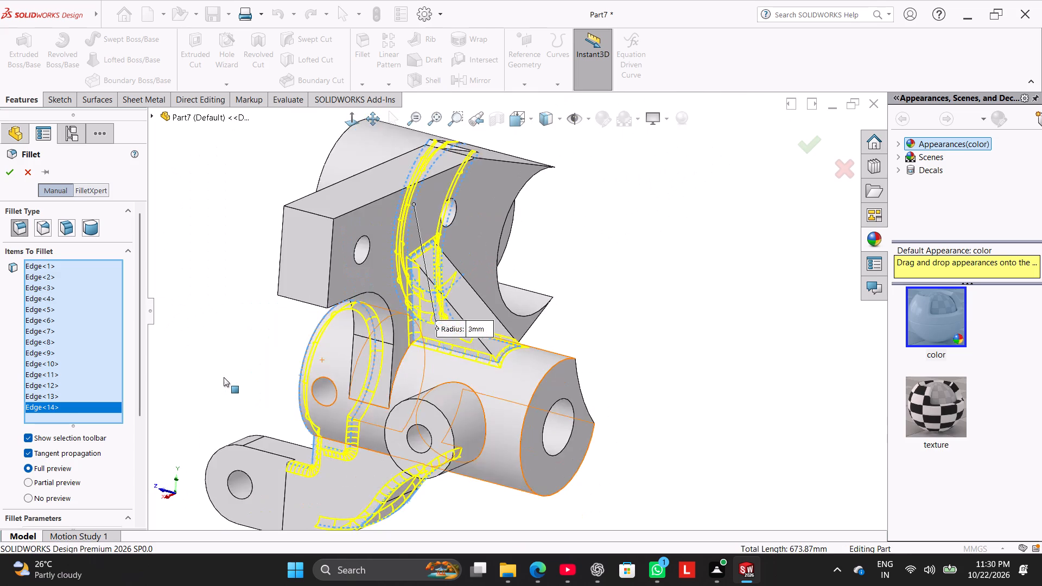
{"action": "scroll", "coordinate": [224, 377], "scroll_direction": "up", "scroll_amount": 3}
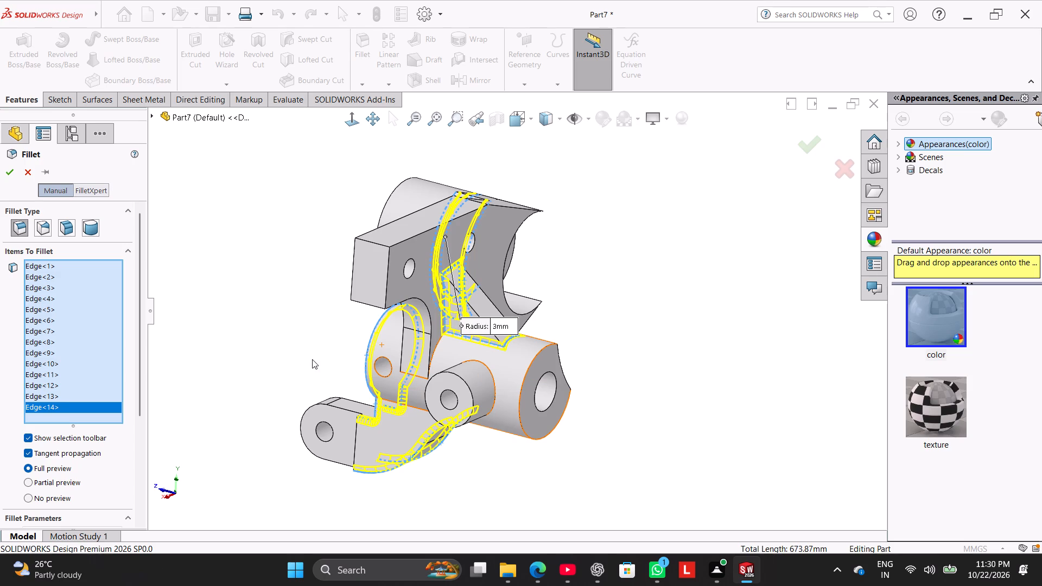
{"action": "middle_click_drag", "start_coordinate": [291, 283], "coordinate": [406, 367]}
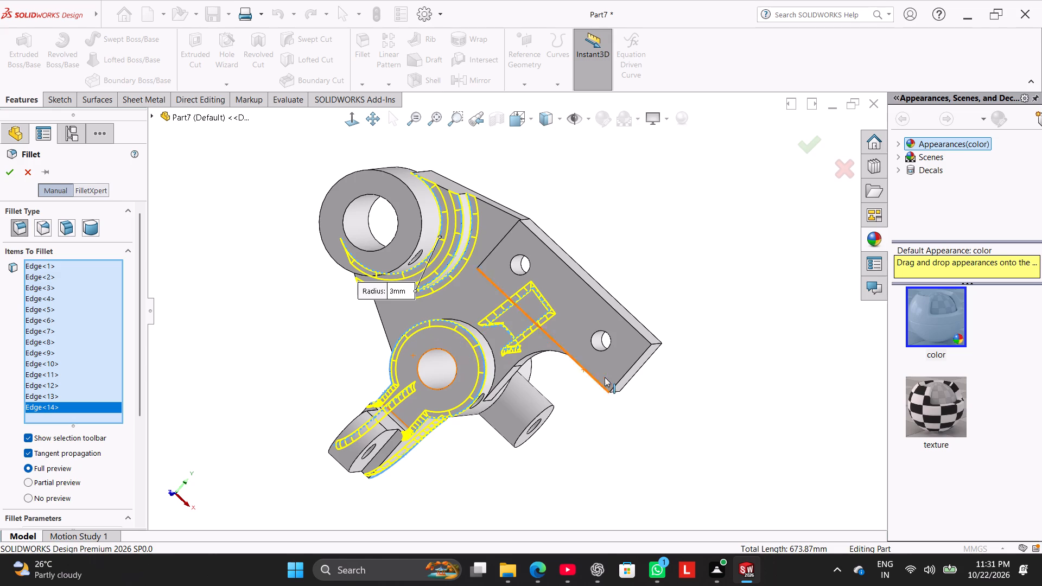
{"action": "scroll", "coordinate": [587, 378], "scroll_direction": "down", "scroll_amount": 3}
{"action": "left_click", "coordinate": [624, 392]}
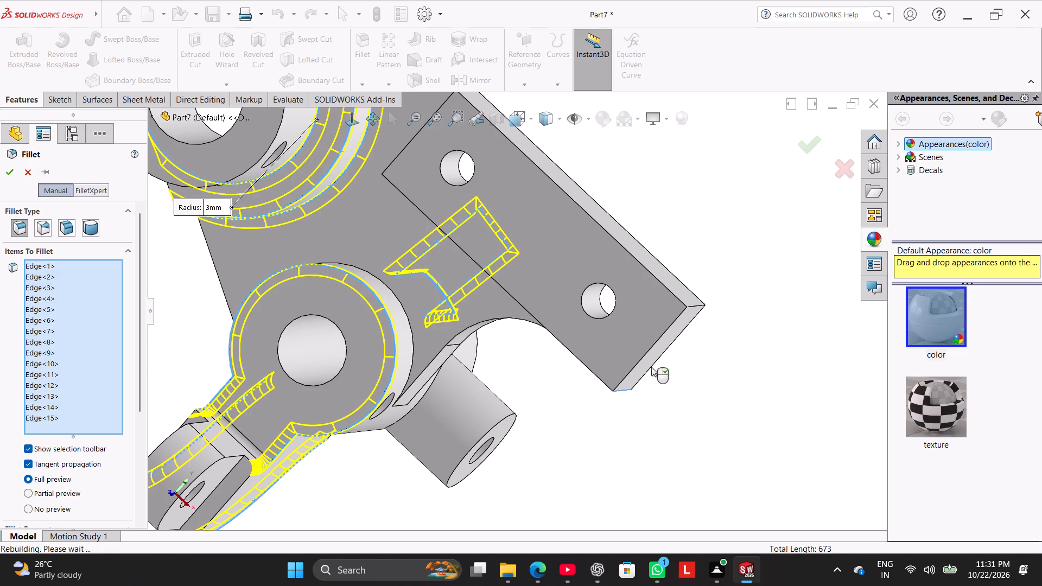
{"action": "left_click", "coordinate": [697, 306]}
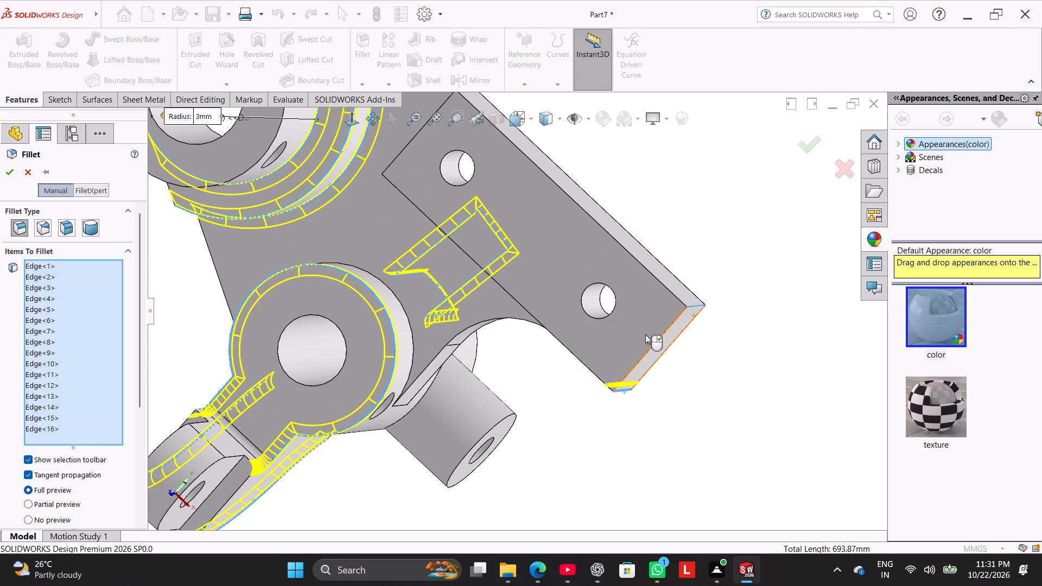
{"action": "scroll", "coordinate": [420, 242], "scroll_direction": "up", "scroll_amount": 2}
{"action": "scroll", "coordinate": [452, 192], "scroll_direction": "down", "scroll_amount": 5}
{"action": "middle_click_drag", "start_coordinate": [468, 226], "coordinate": [480, 245]}
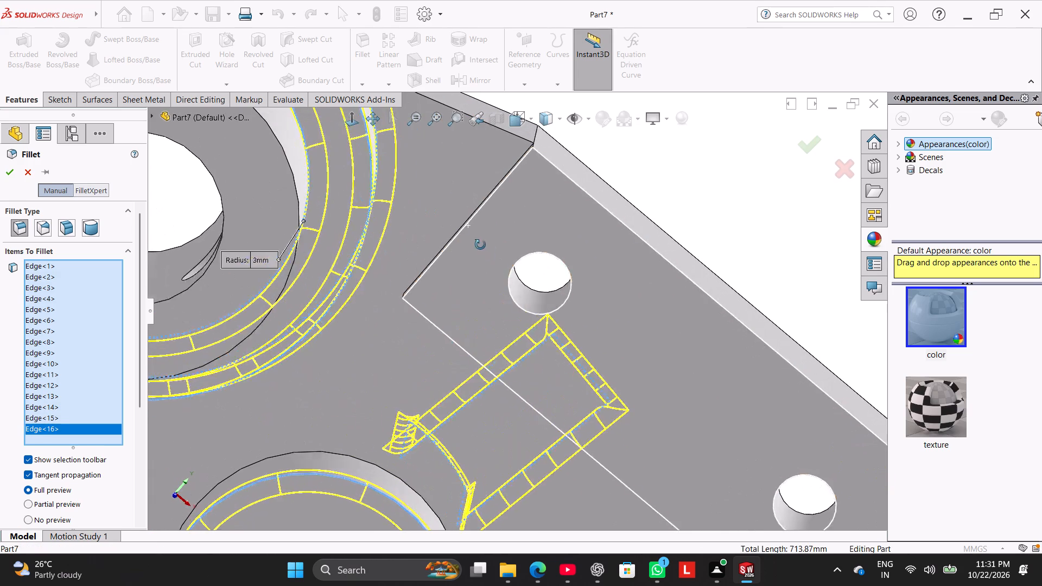
{"action": "middle_click_drag", "start_coordinate": [480, 245], "coordinate": [480, 245]}
{"action": "scroll", "coordinate": [384, 304], "scroll_direction": "down", "scroll_amount": 3}
{"action": "middle_click_drag", "start_coordinate": [411, 298], "coordinate": [448, 251]}
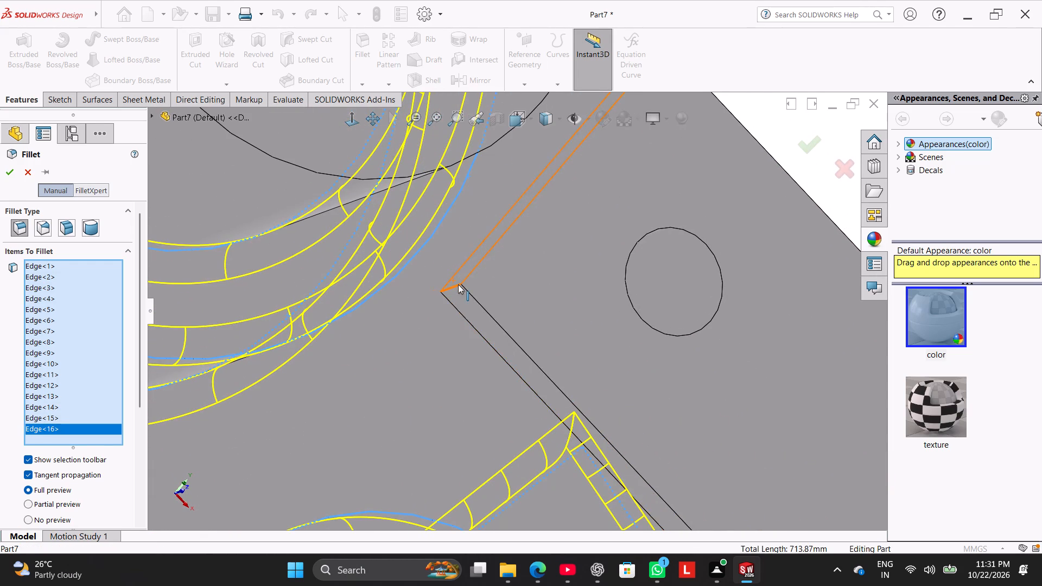
{"action": "left_click", "coordinate": [458, 284]}
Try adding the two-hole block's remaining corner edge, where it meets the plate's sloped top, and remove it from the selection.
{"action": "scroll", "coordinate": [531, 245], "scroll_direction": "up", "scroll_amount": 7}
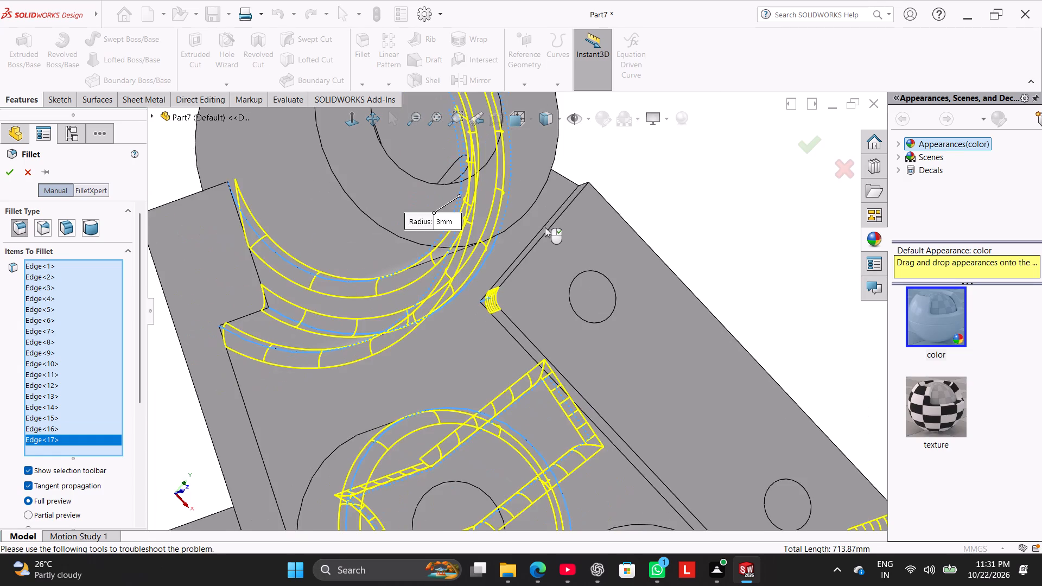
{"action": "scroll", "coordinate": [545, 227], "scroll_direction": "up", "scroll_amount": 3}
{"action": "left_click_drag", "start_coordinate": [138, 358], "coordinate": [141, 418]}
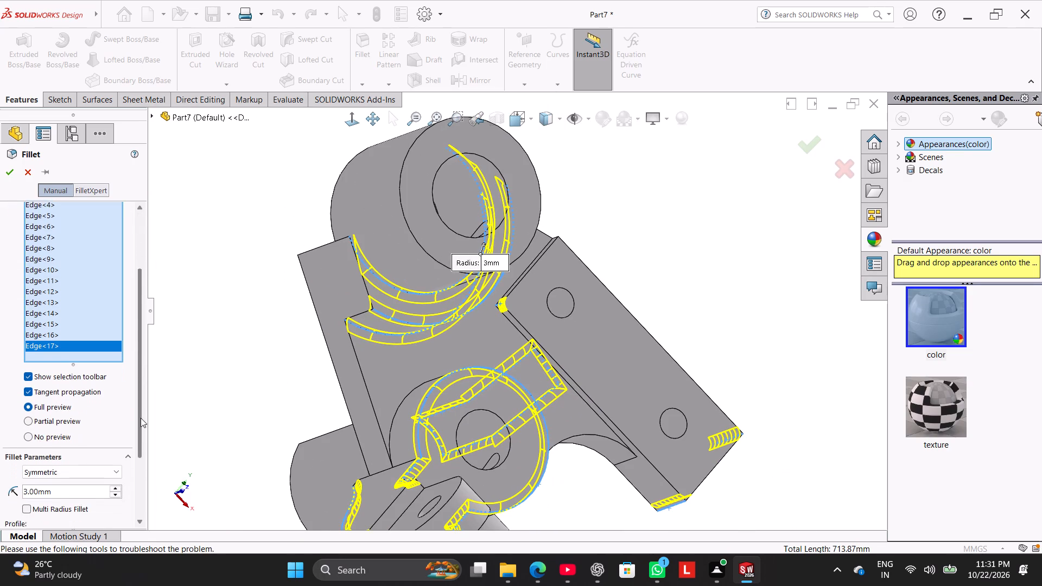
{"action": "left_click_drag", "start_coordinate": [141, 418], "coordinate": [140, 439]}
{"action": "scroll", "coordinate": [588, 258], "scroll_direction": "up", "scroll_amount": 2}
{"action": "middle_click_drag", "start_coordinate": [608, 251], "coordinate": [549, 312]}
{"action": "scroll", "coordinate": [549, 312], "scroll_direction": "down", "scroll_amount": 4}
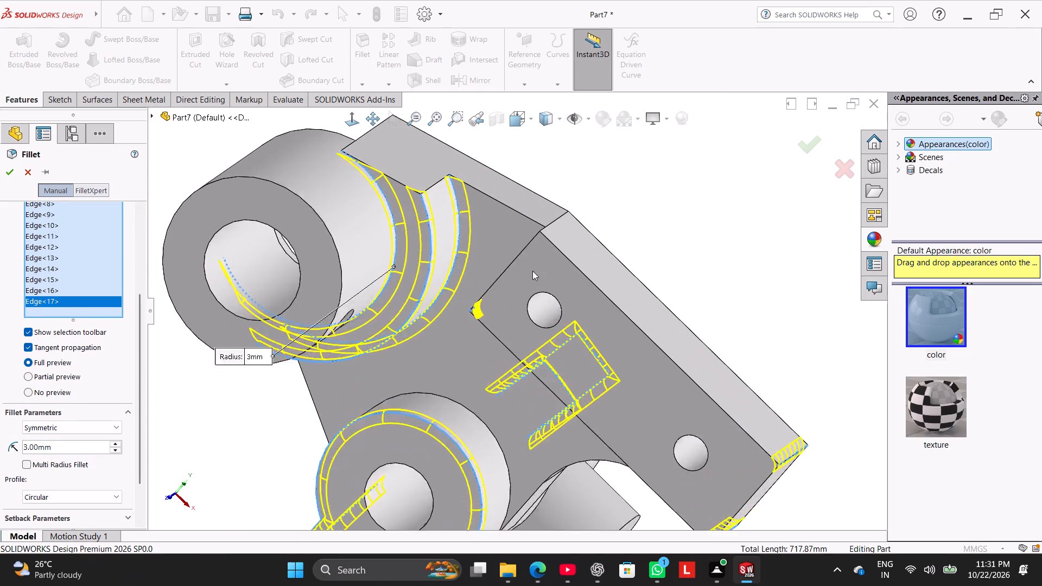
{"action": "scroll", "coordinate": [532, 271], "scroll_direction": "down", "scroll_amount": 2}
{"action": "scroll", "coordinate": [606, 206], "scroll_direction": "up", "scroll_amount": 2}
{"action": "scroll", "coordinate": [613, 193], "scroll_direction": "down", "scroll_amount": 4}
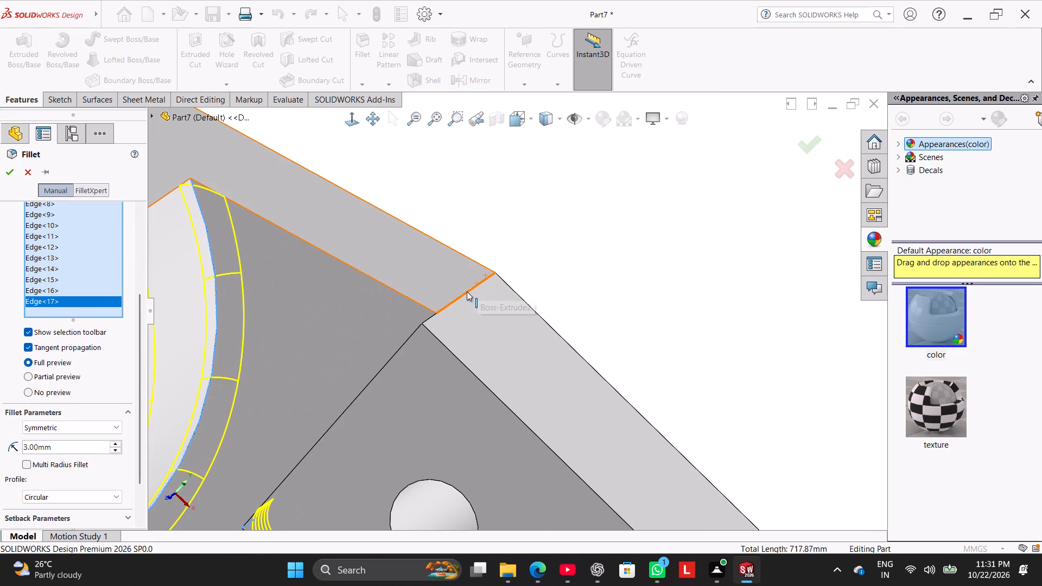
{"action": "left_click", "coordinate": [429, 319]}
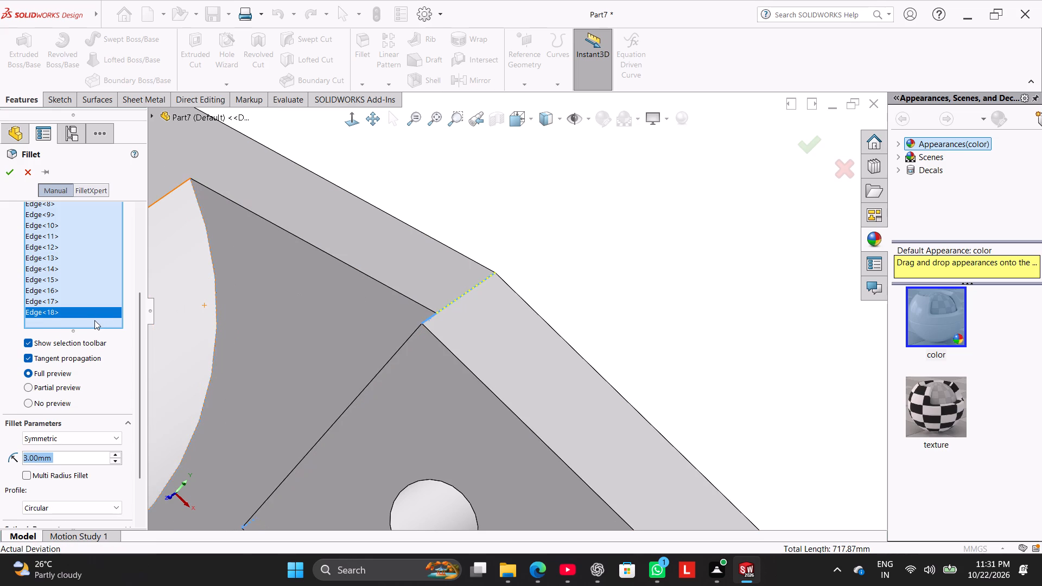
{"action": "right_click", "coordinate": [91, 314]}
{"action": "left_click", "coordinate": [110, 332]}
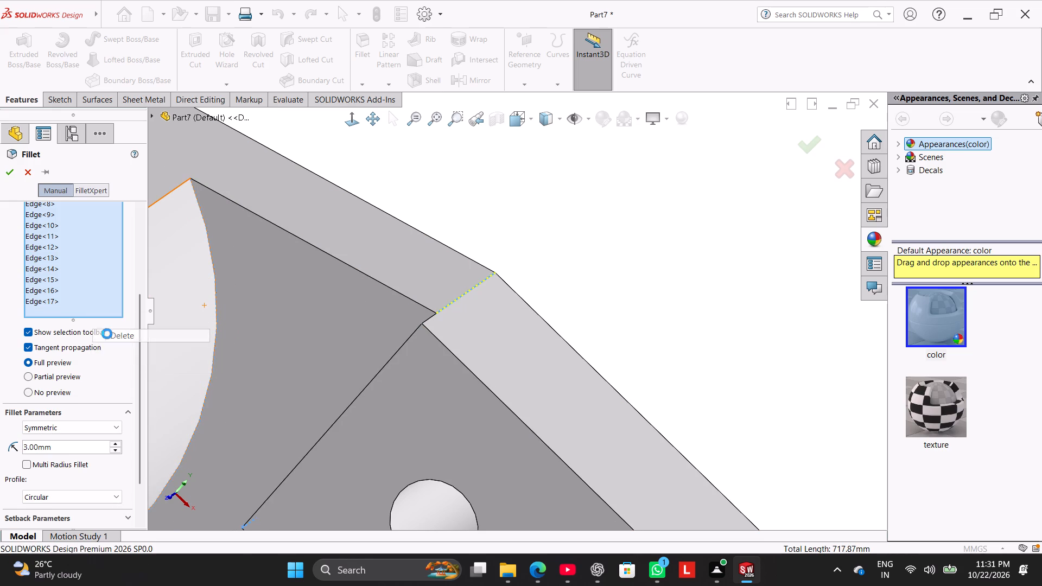
Apply the 3 mm fillet to all the selected edges and clear the selection.
{"action": "left_click", "coordinate": [10, 177]}
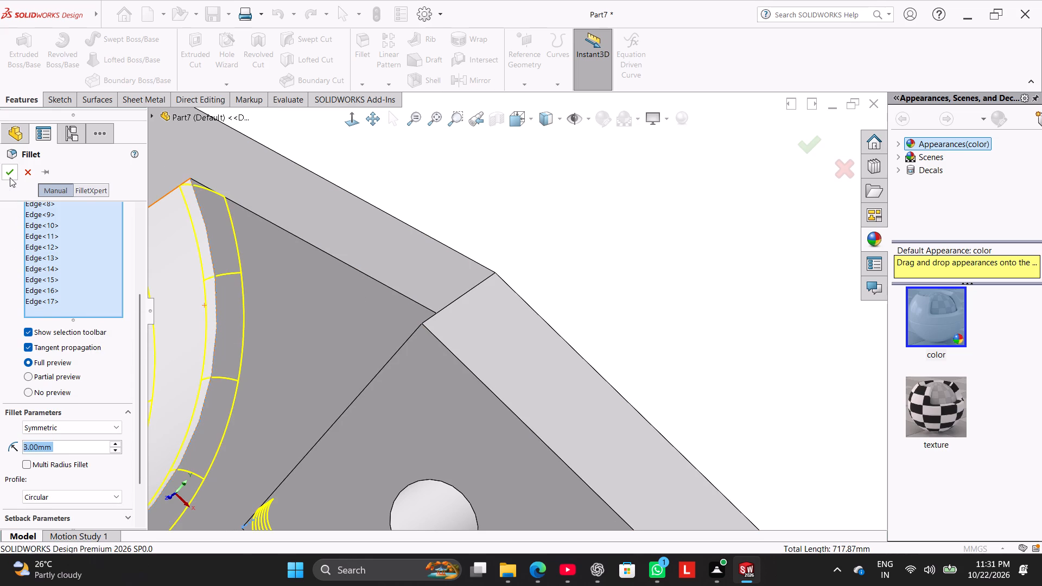
{"action": "scroll", "coordinate": [366, 251], "scroll_direction": "up", "scroll_amount": 7}
{"action": "left_click", "coordinate": [483, 208]}
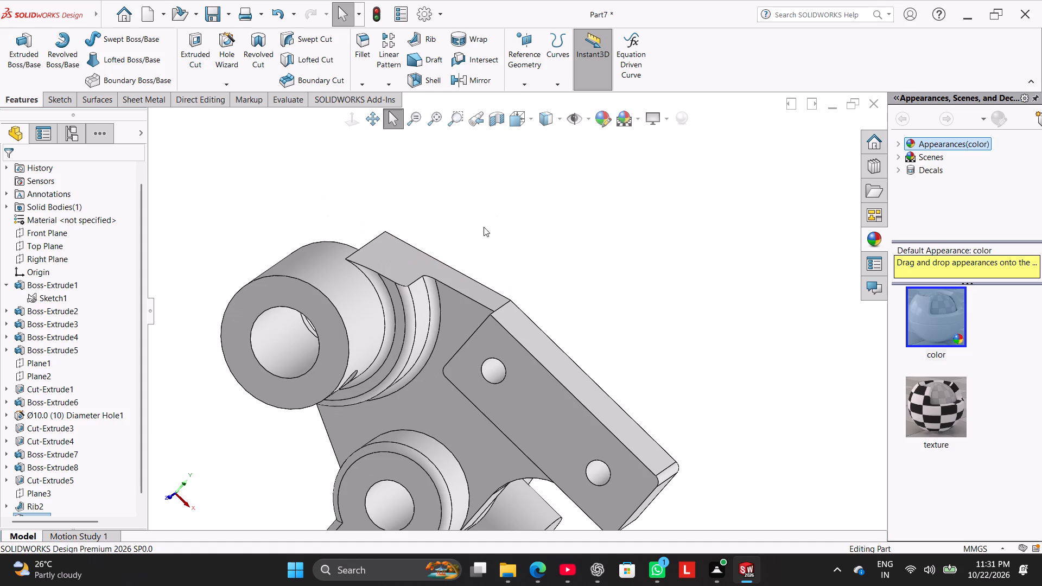
{"action": "middle_click_drag", "start_coordinate": [460, 266], "coordinate": [456, 237]}
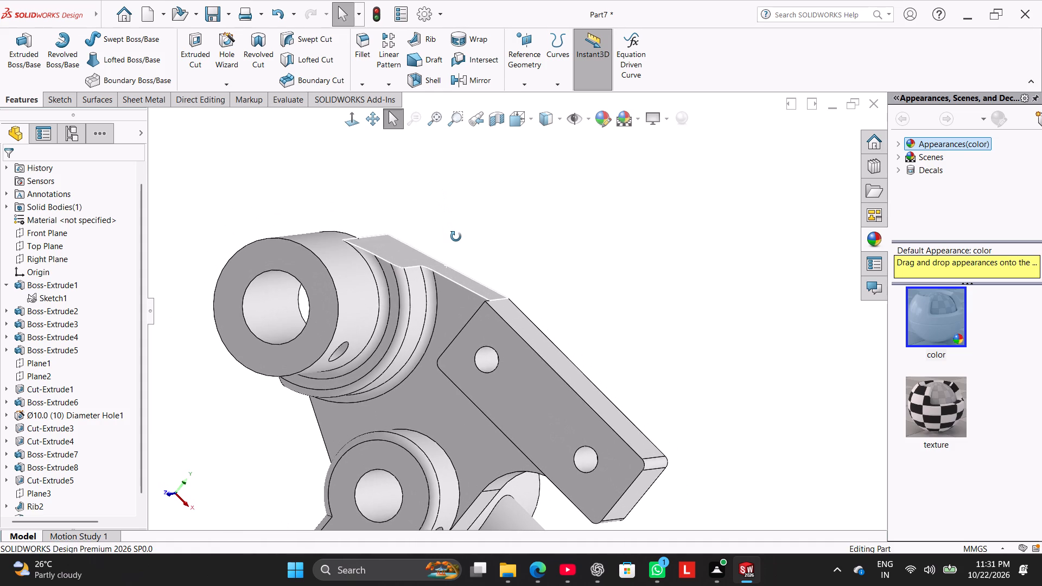
Create a 3 mm face fillet between the two-hole block's long outer side face and its narrow inner end face.
{"action": "middle_click_drag", "start_coordinate": [456, 237], "coordinate": [456, 237]}
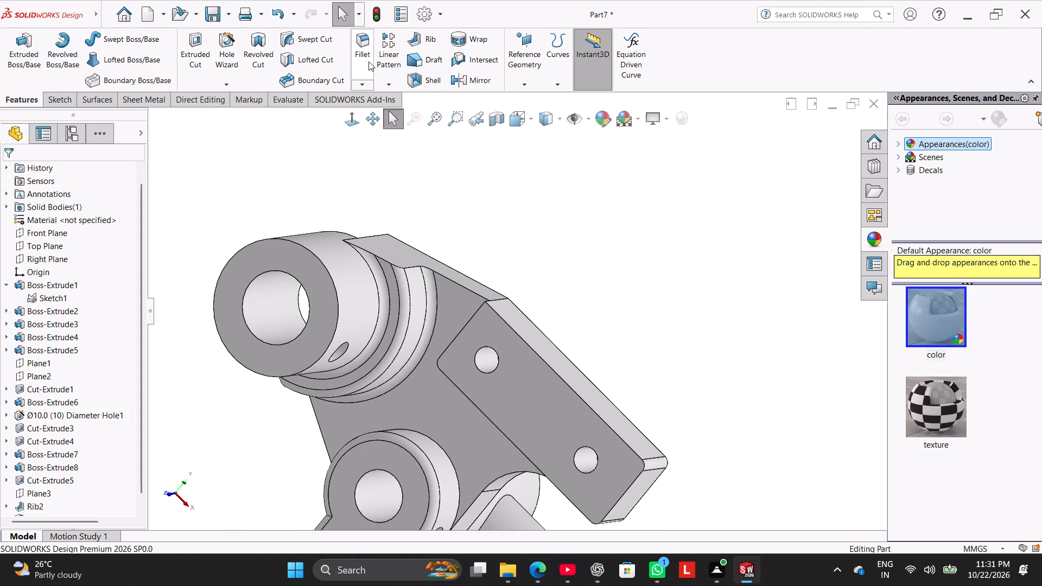
{"action": "left_click", "coordinate": [362, 56]}
{"action": "left_click", "coordinate": [70, 232]}
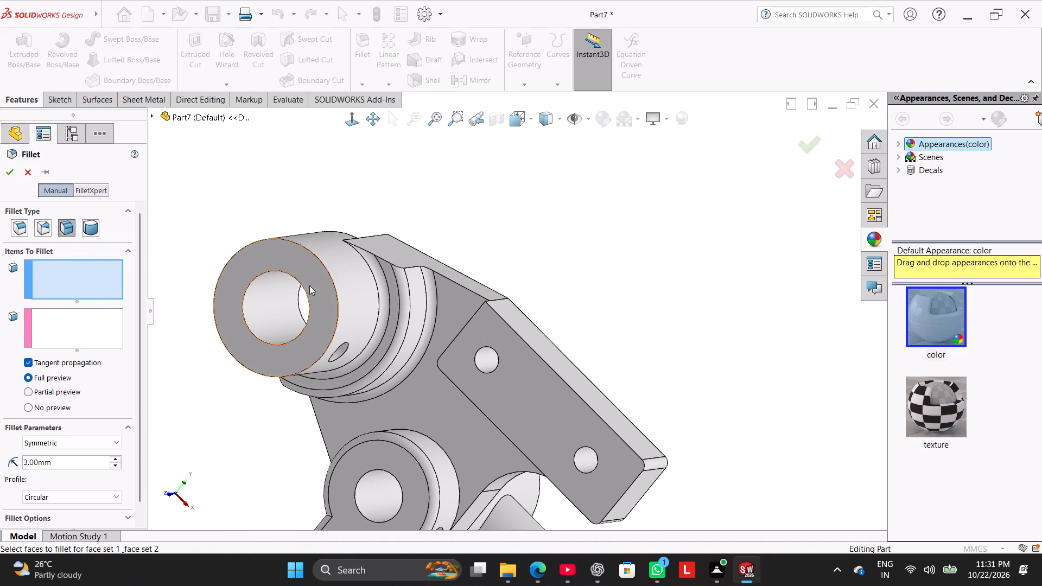
{"action": "middle_click_drag", "start_coordinate": [458, 267], "coordinate": [454, 323]}
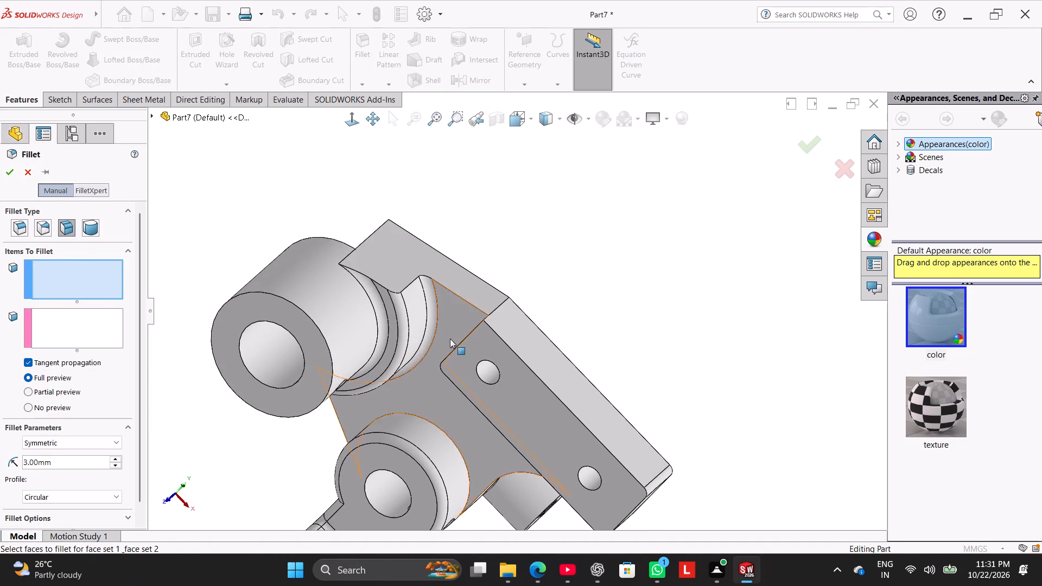
{"action": "left_click", "coordinate": [515, 326]}
{"action": "middle_click_drag", "start_coordinate": [538, 255], "coordinate": [571, 298]}
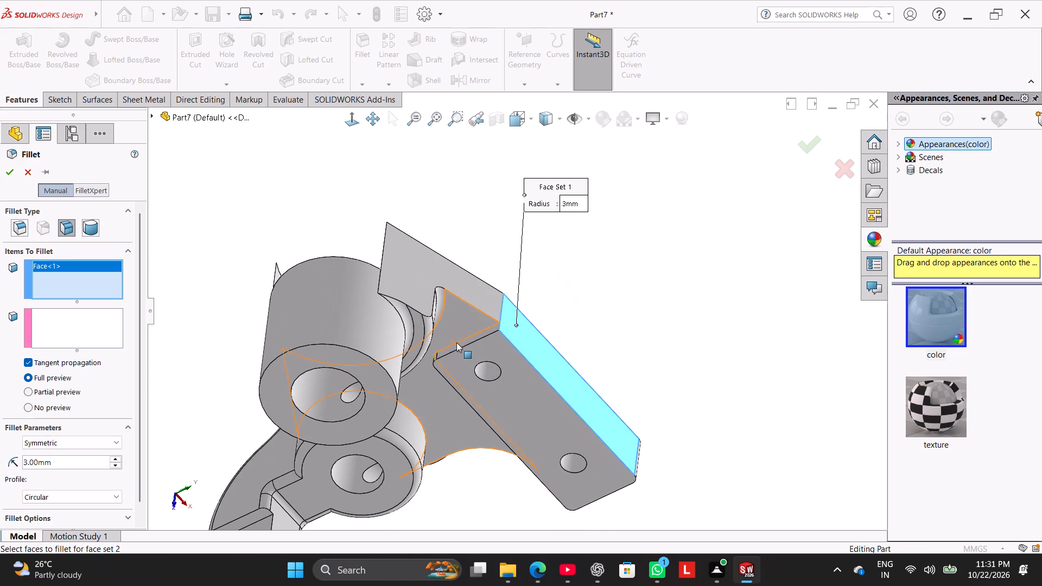
{"action": "left_click_drag", "start_coordinate": [88, 319], "coordinate": [94, 320]}
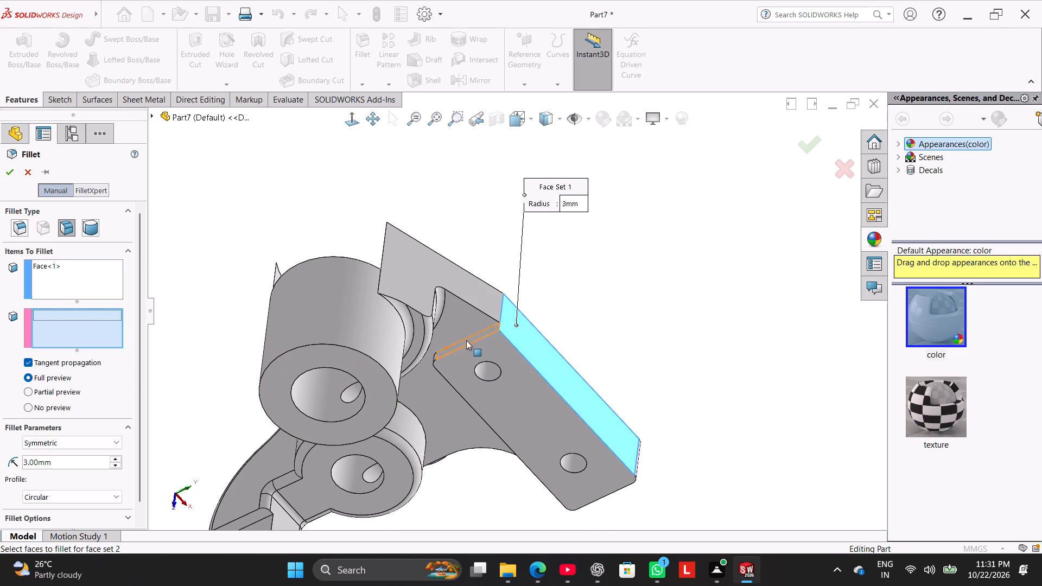
{"action": "left_click", "coordinate": [467, 340]}
{"action": "middle_click_drag", "start_coordinate": [476, 246], "coordinate": [424, 209]}
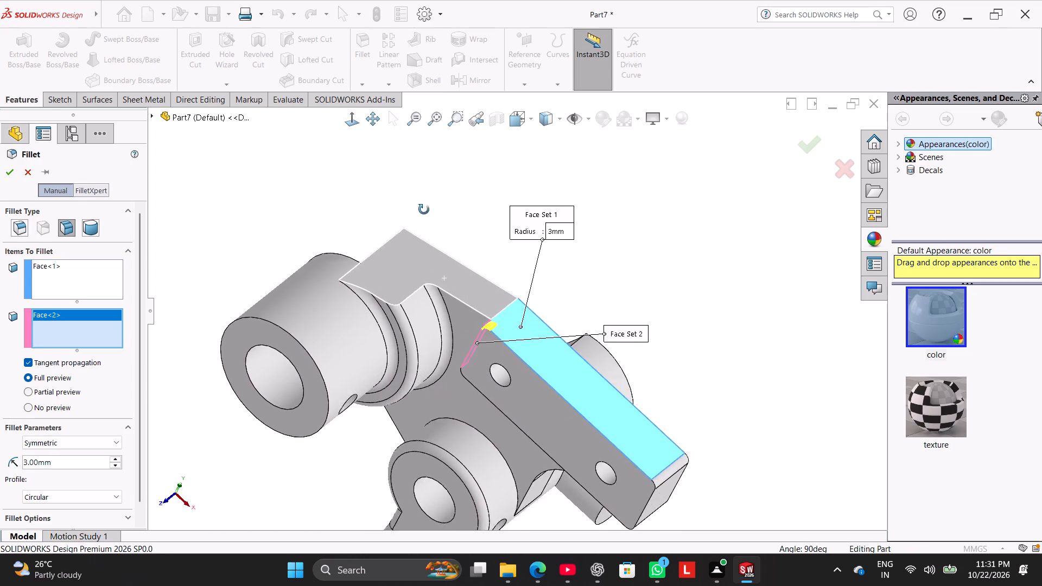
{"action": "middle_click_drag", "start_coordinate": [424, 209], "coordinate": [418, 195]}
{"action": "left_click", "coordinate": [12, 170]}
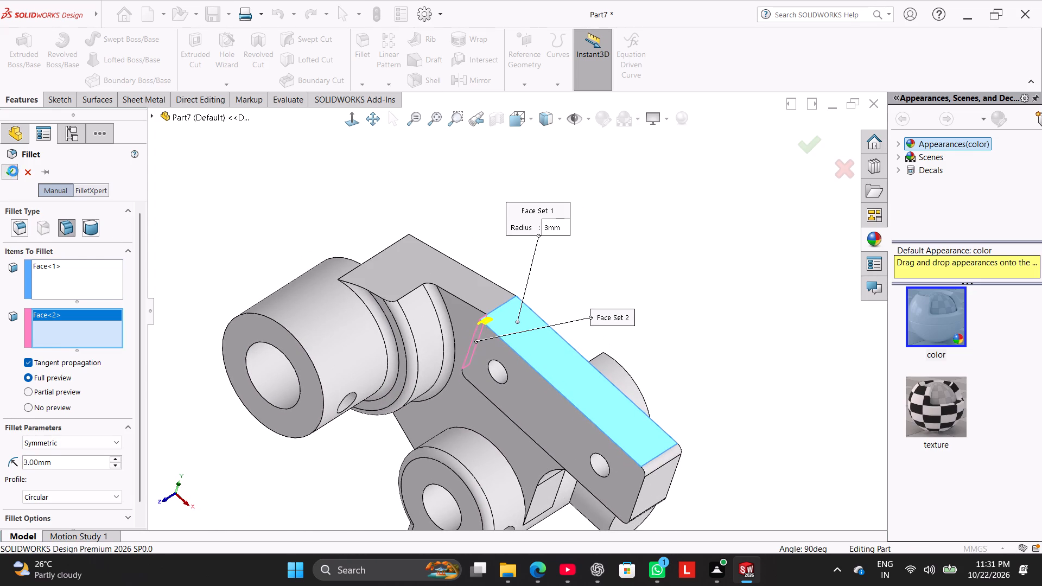
{"action": "left_click", "coordinate": [304, 216]}
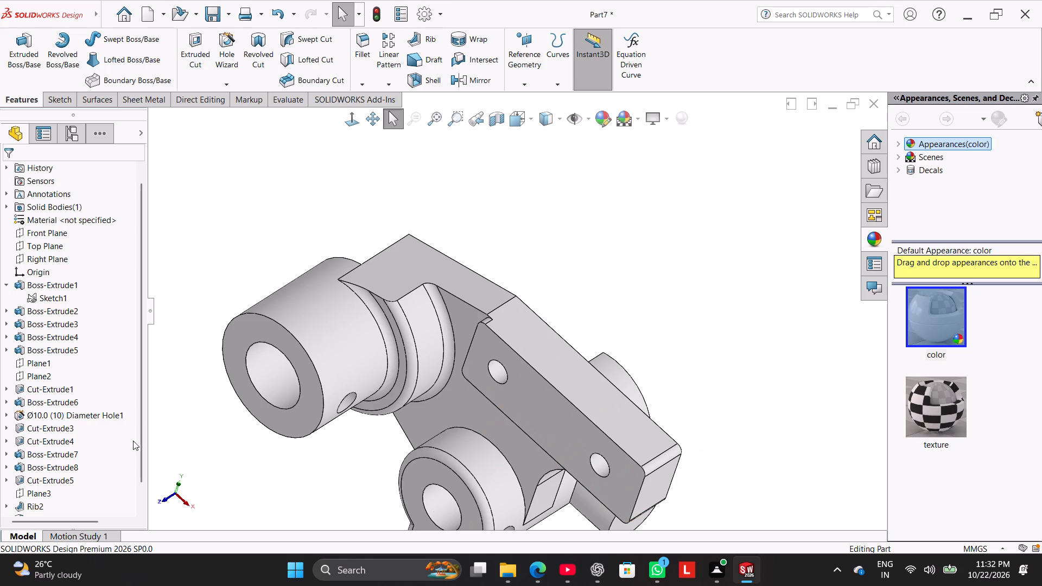
Edit the face fillet, replacing its second face with the plate's sloped top face beside the block.
{"action": "left_click_drag", "start_coordinate": [139, 392], "coordinate": [121, 479]}
{"action": "right_click", "coordinate": [29, 504]}
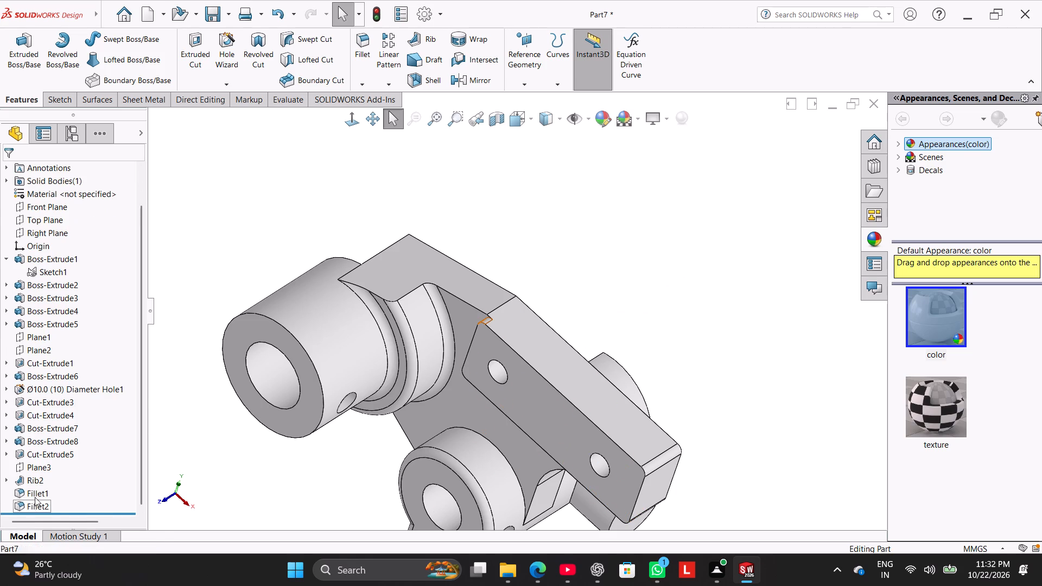
{"action": "left_click", "coordinate": [36, 306]}
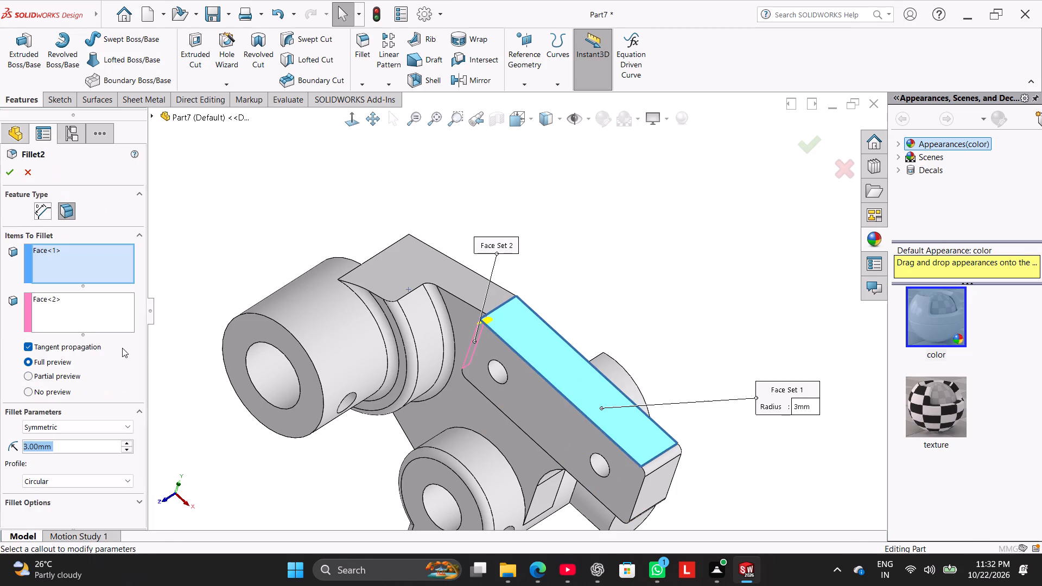
{"action": "right_click", "coordinate": [71, 315]}
{"action": "left_click", "coordinate": [107, 322]}
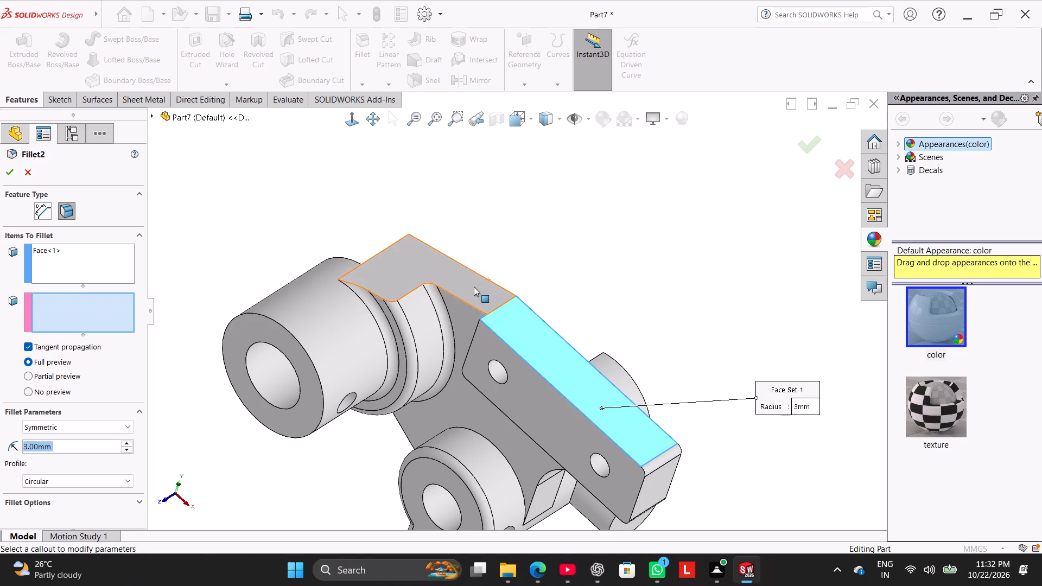
{"action": "left_click", "coordinate": [474, 288]}
{"action": "left_click", "coordinate": [5, 173]}
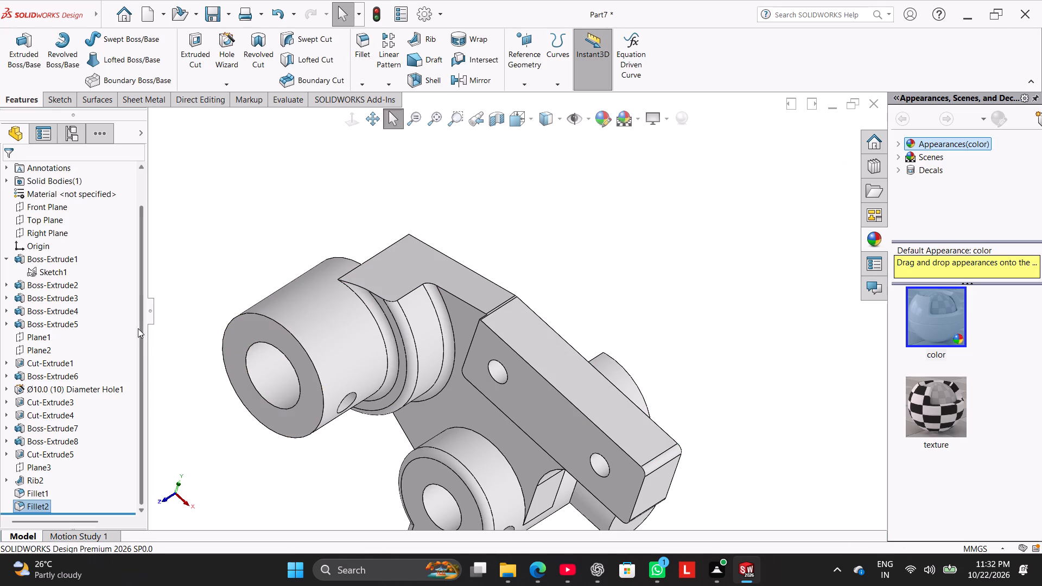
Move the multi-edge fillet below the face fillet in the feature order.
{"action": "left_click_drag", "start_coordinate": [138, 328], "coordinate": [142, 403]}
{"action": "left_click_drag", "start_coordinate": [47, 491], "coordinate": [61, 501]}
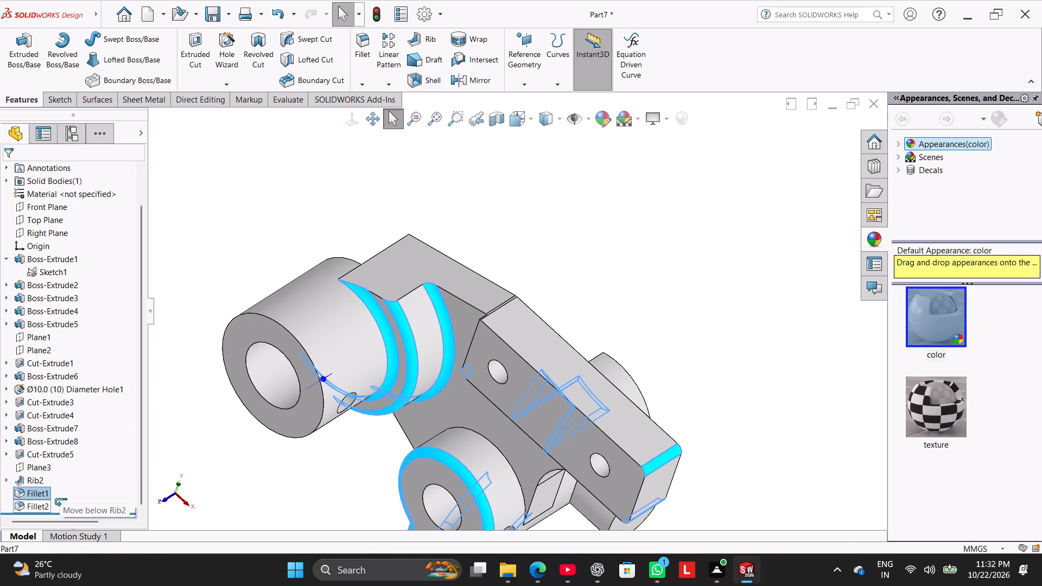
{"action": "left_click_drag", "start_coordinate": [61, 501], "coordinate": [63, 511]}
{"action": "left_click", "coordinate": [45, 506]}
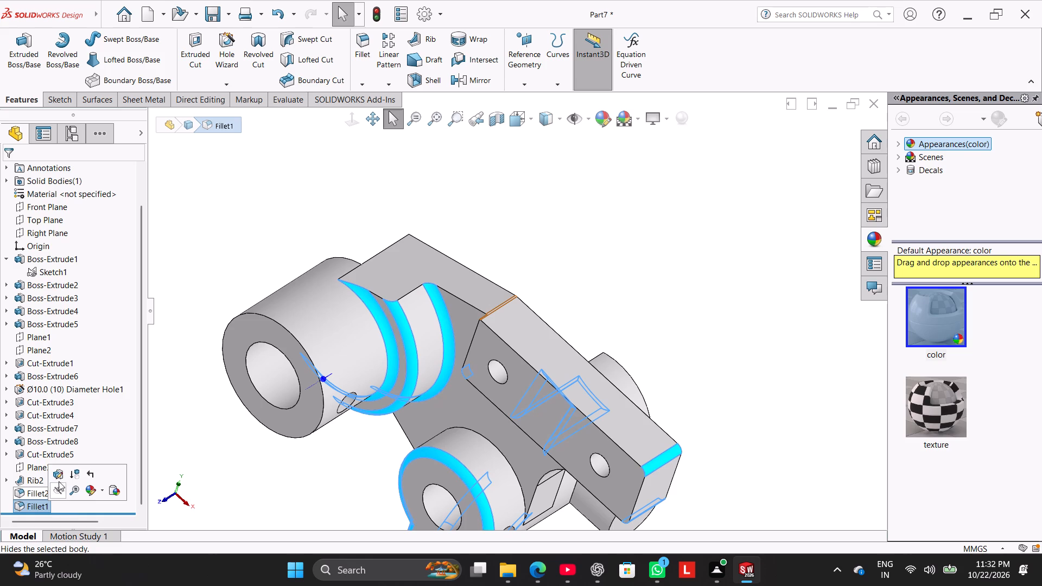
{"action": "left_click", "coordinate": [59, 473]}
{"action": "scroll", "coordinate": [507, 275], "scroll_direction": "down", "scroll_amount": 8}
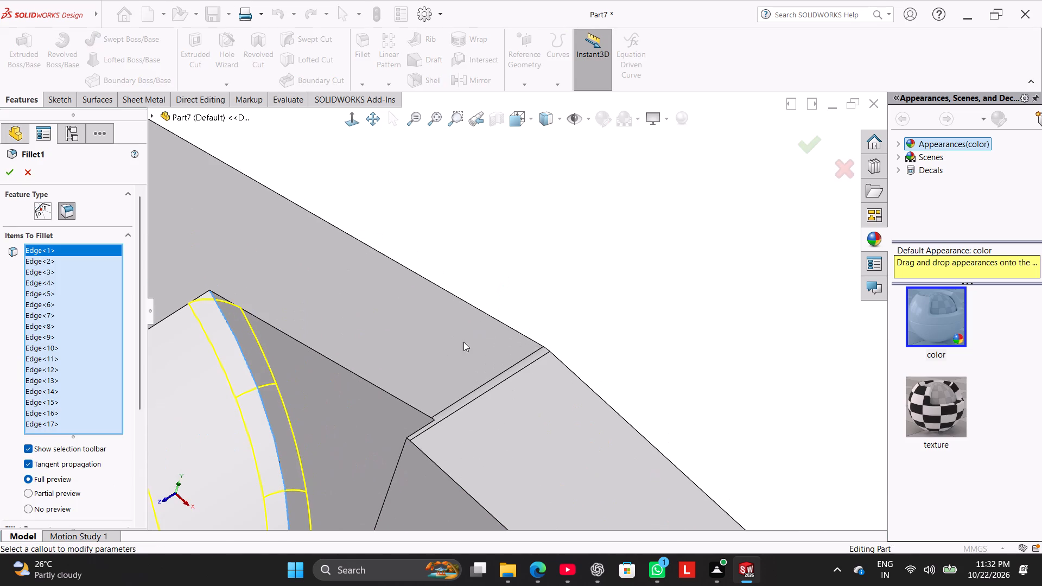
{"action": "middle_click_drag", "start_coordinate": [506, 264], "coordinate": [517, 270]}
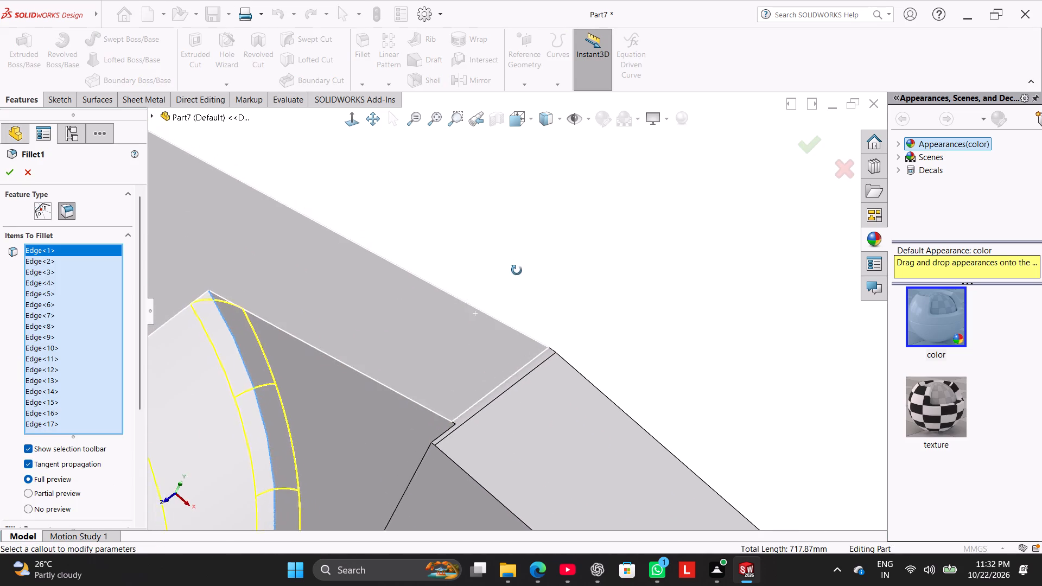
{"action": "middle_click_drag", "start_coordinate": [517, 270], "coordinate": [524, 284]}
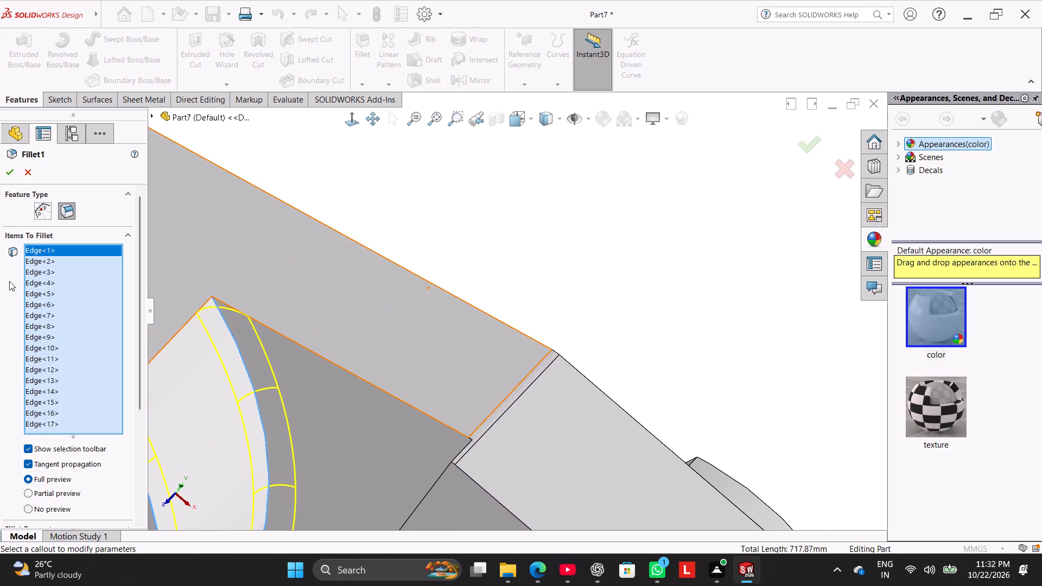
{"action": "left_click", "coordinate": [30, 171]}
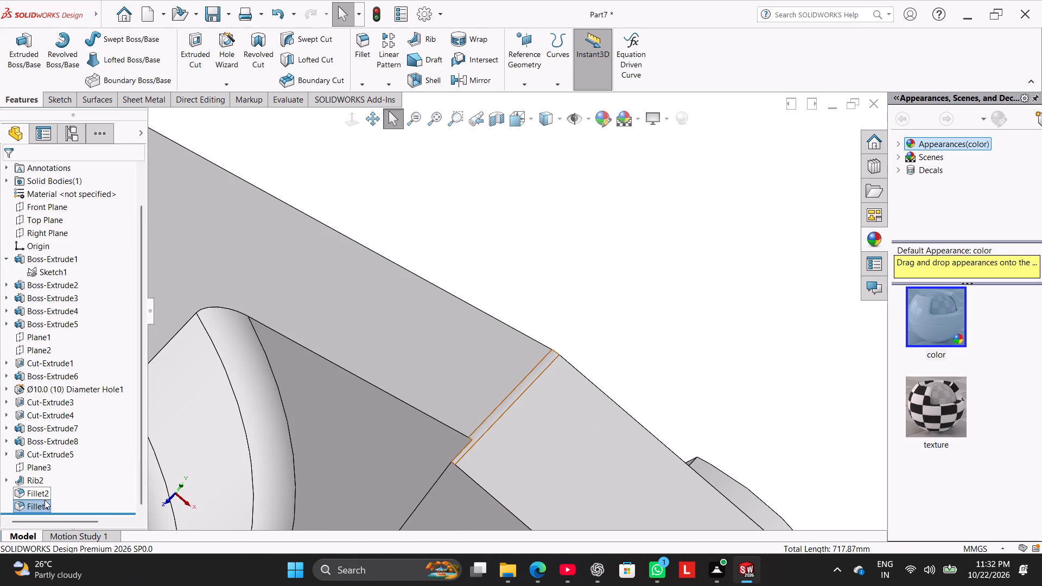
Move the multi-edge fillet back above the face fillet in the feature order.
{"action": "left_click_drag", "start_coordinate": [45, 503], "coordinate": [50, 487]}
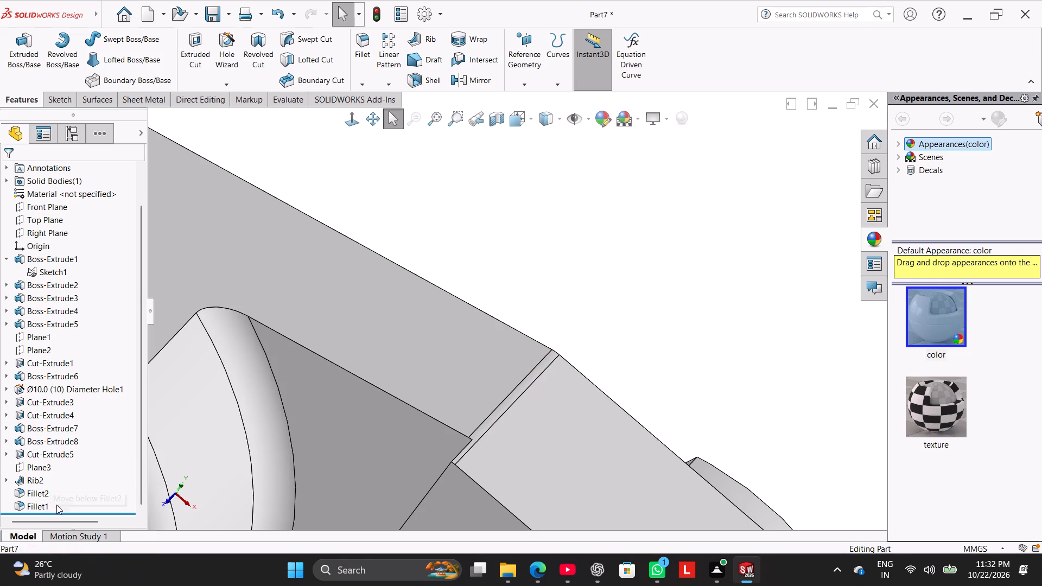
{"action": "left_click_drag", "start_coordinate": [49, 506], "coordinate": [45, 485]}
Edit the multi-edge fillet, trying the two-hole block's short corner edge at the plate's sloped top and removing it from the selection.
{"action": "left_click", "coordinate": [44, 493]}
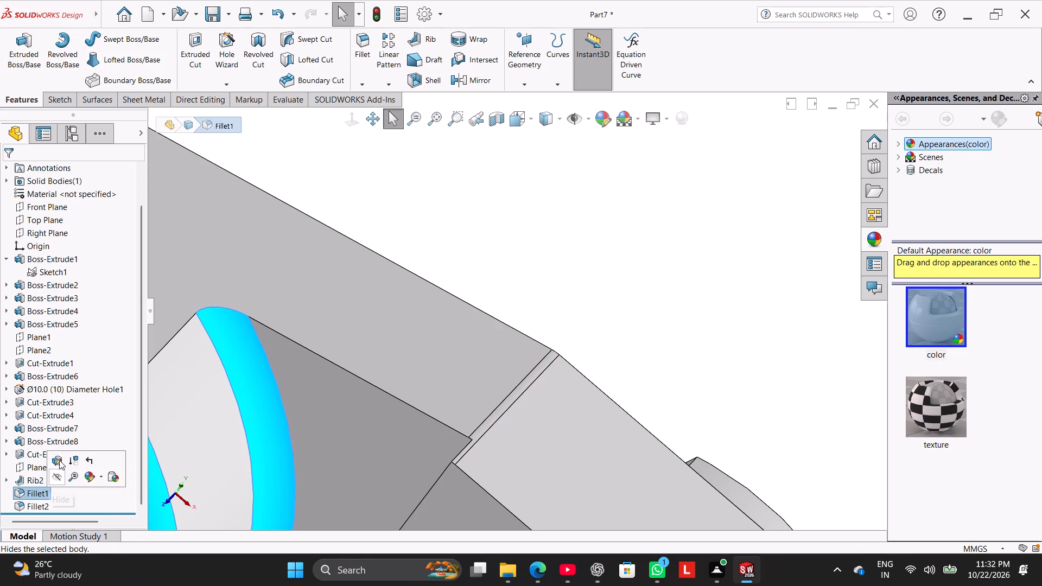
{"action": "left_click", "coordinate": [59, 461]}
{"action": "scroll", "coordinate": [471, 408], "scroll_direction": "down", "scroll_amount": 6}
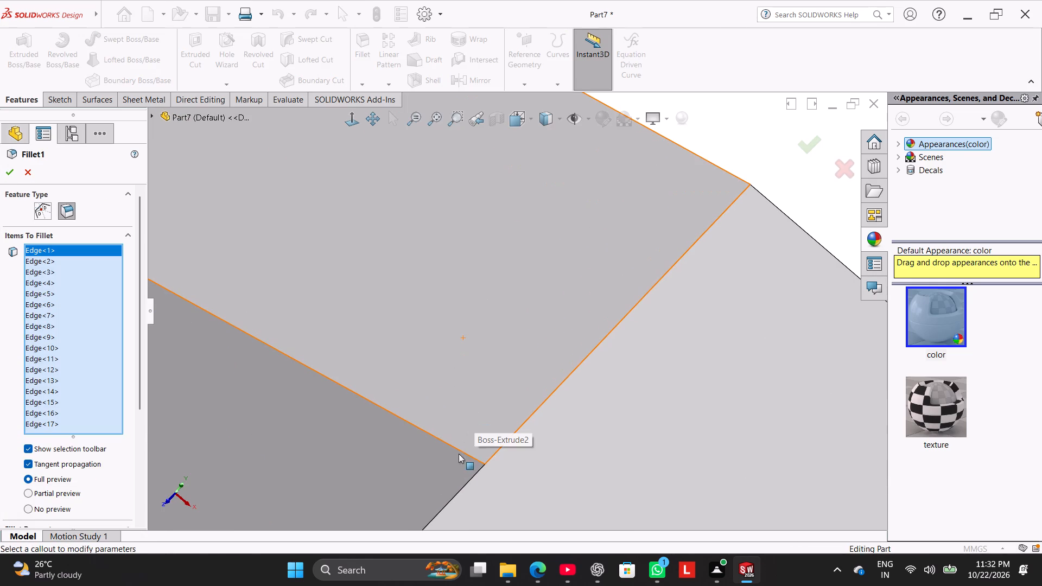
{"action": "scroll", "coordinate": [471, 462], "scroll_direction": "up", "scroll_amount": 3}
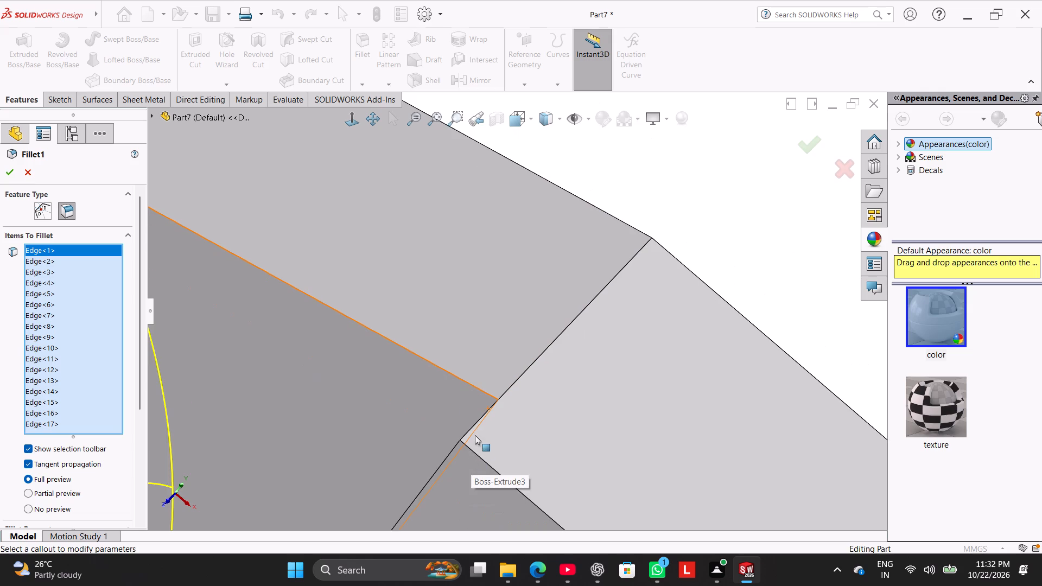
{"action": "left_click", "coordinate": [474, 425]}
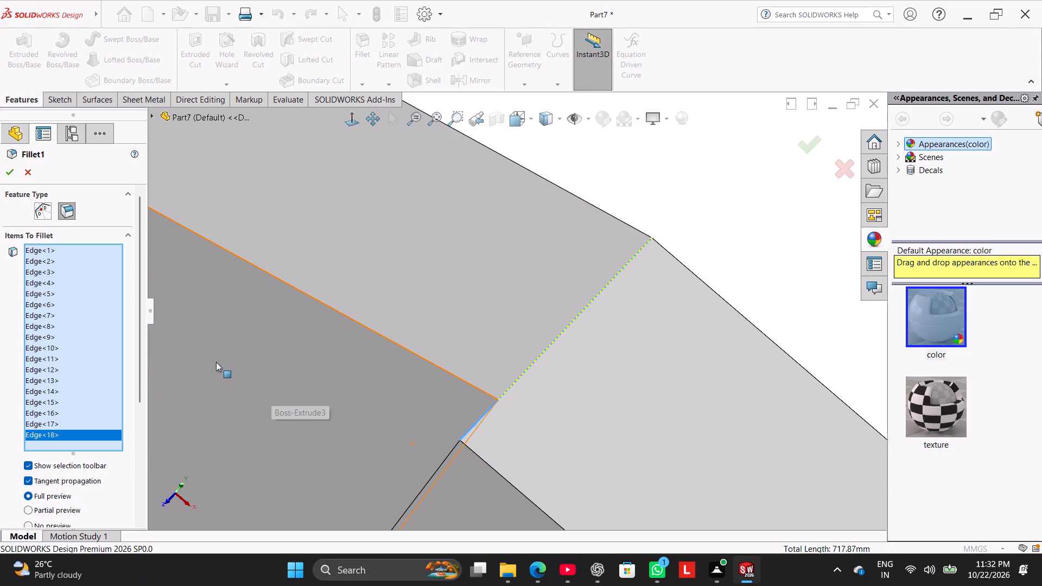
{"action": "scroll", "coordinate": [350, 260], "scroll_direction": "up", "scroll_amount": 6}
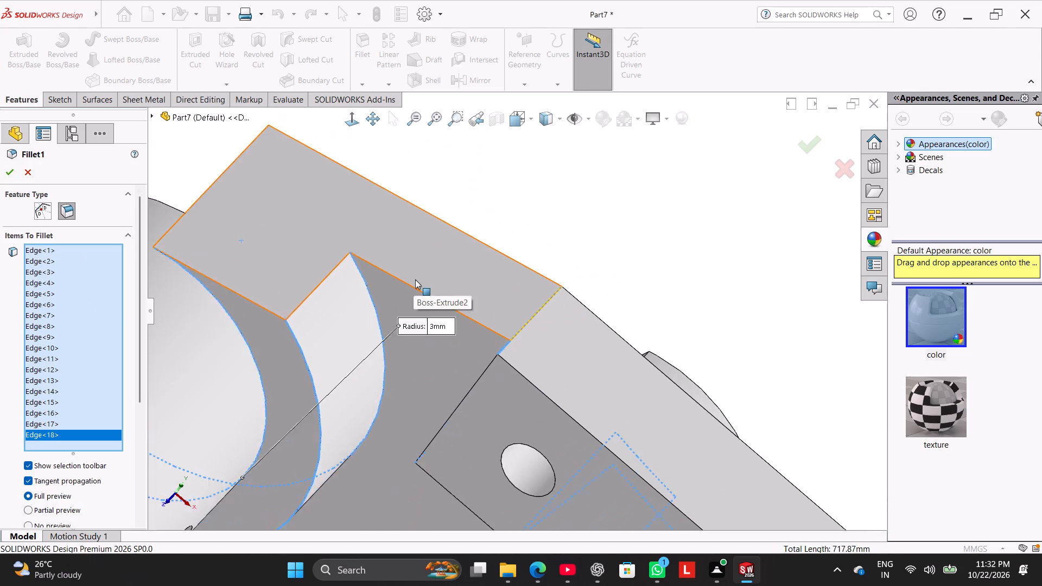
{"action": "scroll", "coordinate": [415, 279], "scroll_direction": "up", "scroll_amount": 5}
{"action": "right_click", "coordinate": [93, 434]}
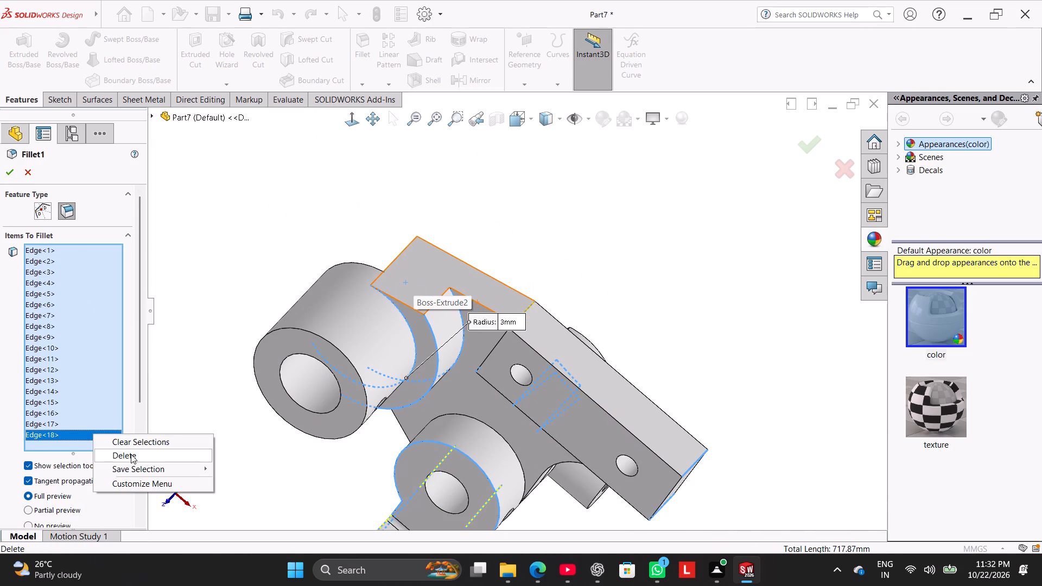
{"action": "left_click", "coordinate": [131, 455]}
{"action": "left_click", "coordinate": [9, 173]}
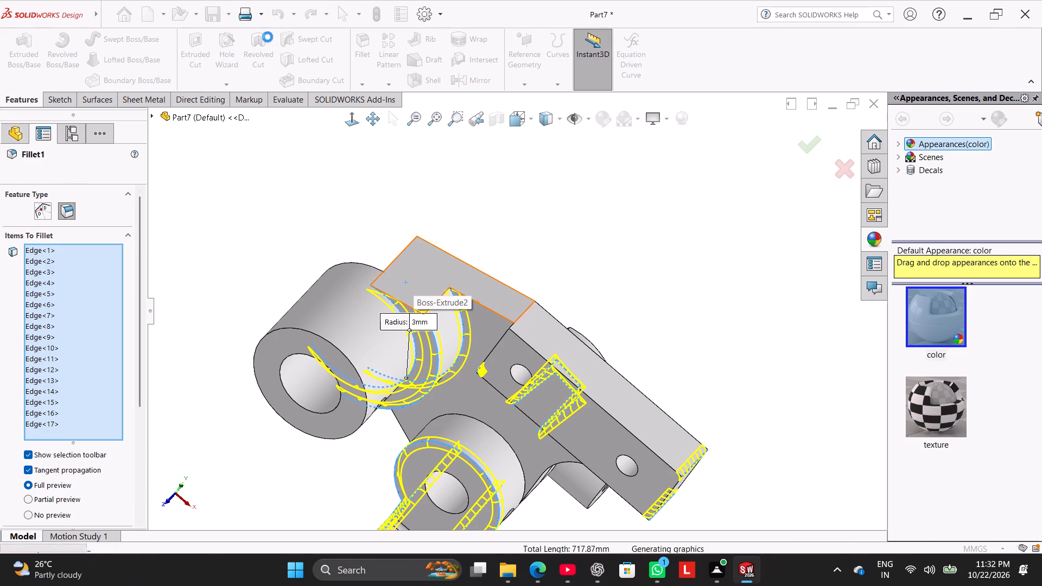
Apply a separate 3 mm fillet to the two-hole block's short corner edge beside the plate's sloped top.
{"action": "left_click", "coordinate": [355, 39]}
{"action": "scroll", "coordinate": [504, 298], "scroll_direction": "down", "scroll_amount": 4}
{"action": "scroll", "coordinate": [531, 335], "scroll_direction": "down", "scroll_amount": 2}
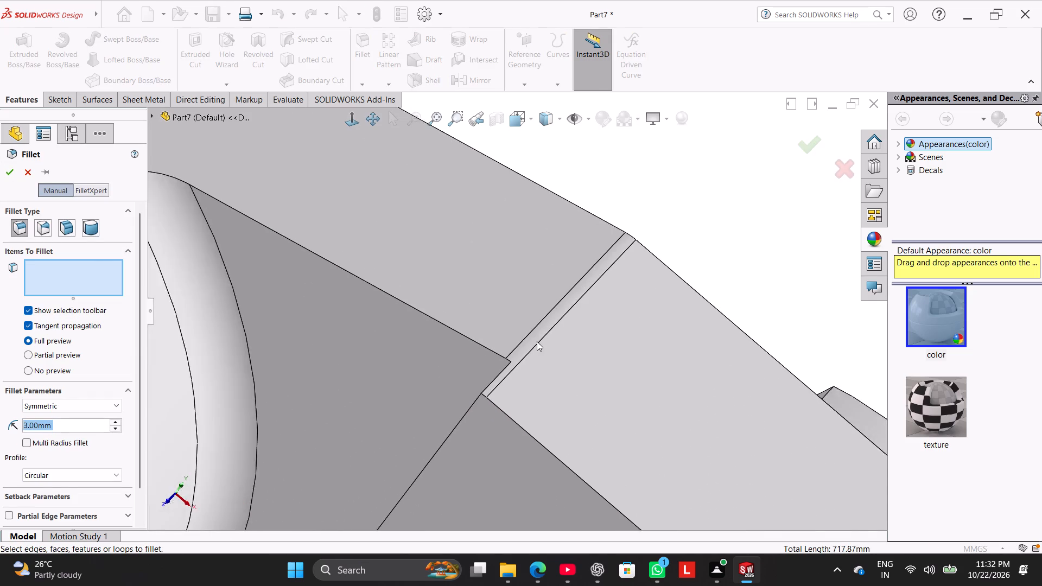
{"action": "scroll", "coordinate": [537, 341], "scroll_direction": "down", "scroll_amount": 4}
{"action": "middle_click_drag", "start_coordinate": [465, 381], "coordinate": [490, 423]}
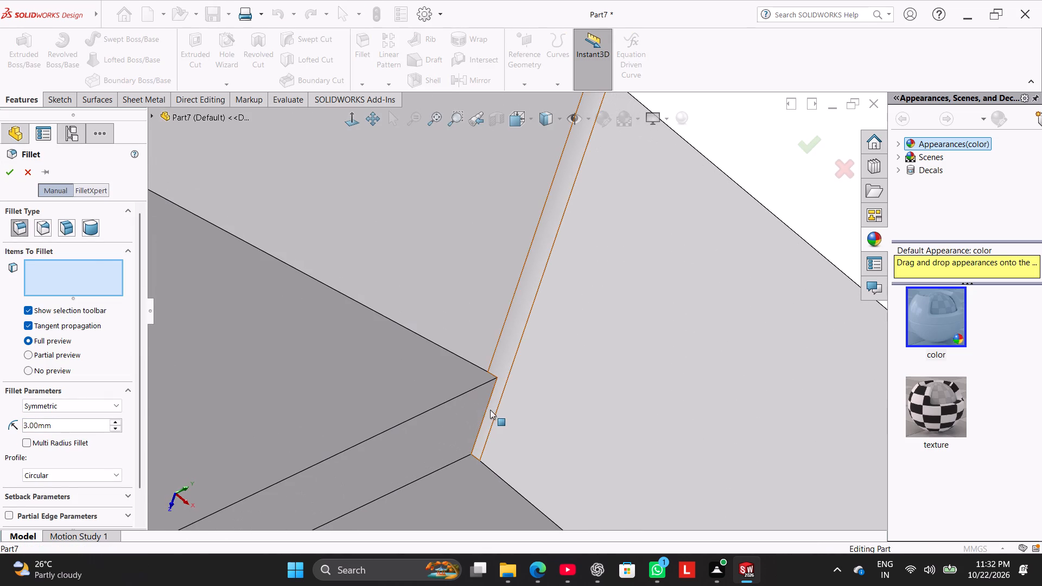
{"action": "left_click", "coordinate": [489, 405]}
{"action": "scroll", "coordinate": [372, 399], "scroll_direction": "up", "scroll_amount": 6}
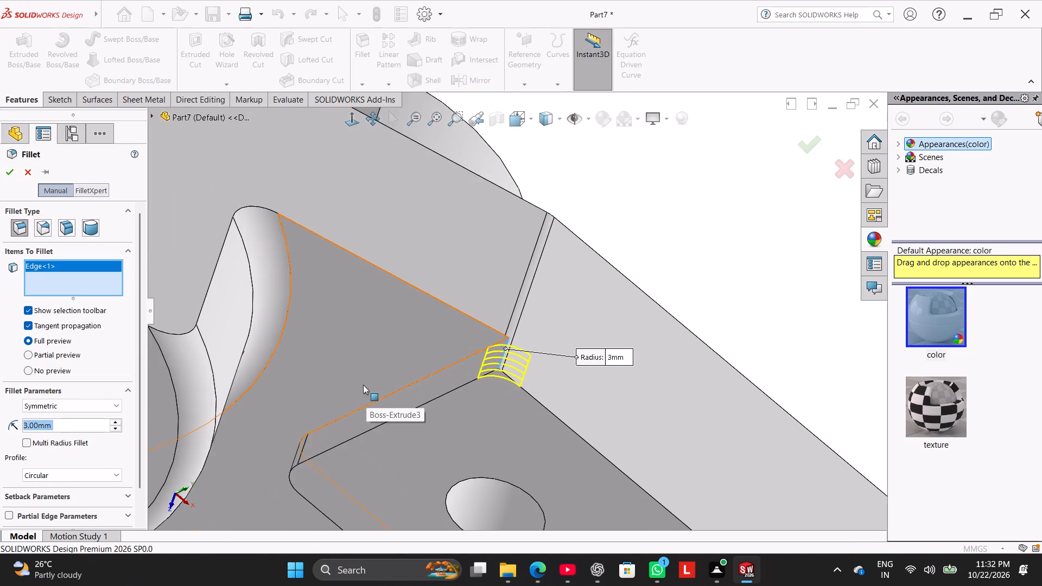
{"action": "scroll", "coordinate": [363, 385], "scroll_direction": "up", "scroll_amount": 1}
{"action": "left_click", "coordinate": [9, 170]}
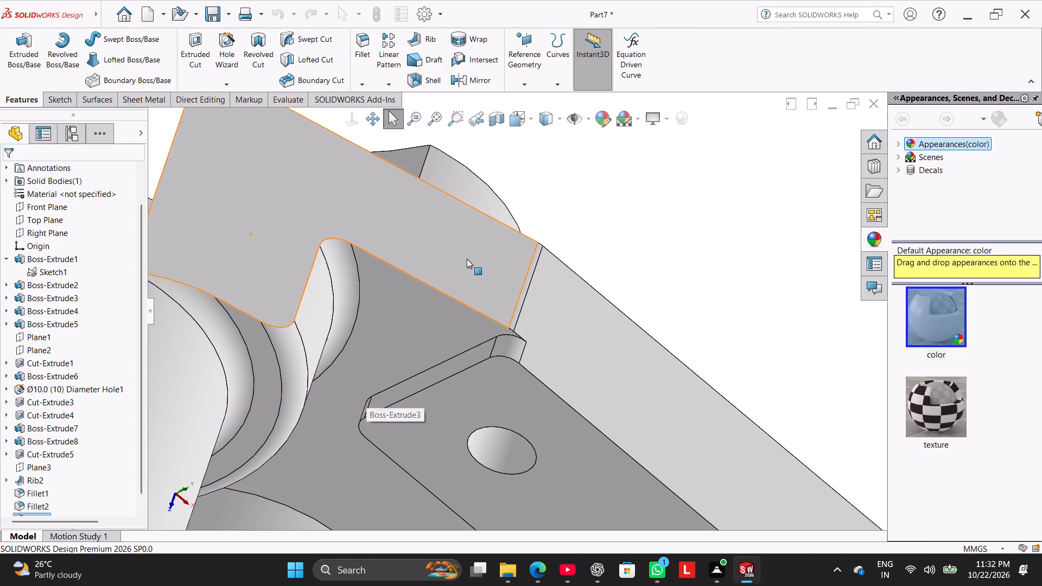
Start a 3 mm fillet on the long upper edge of the plate's back face, behind the two-hole block.
{"action": "scroll", "coordinate": [487, 256], "scroll_direction": "up", "scroll_amount": 3}
{"action": "right_click_drag", "start_coordinate": [599, 243], "coordinate": [634, 201]}
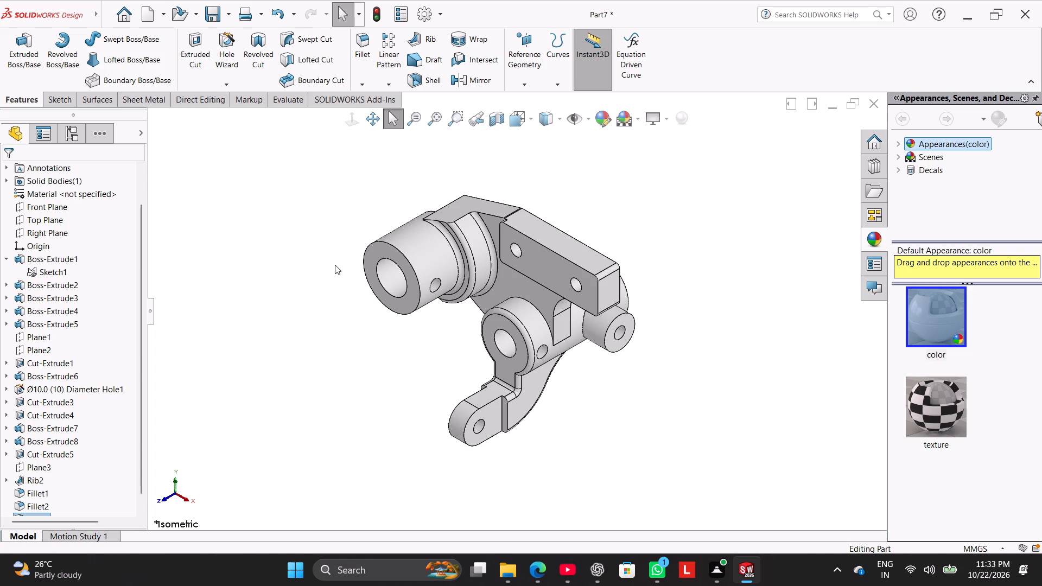
{"action": "left_click", "coordinate": [360, 53]}
{"action": "middle_click_drag", "start_coordinate": [278, 304], "coordinate": [284, 306]}
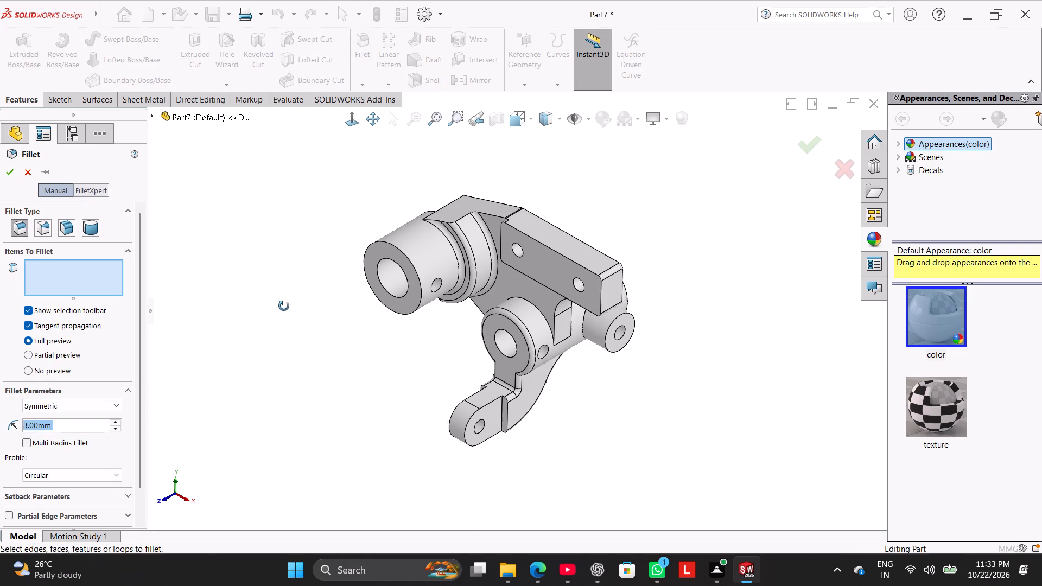
{"action": "middle_click_drag", "start_coordinate": [284, 306], "coordinate": [387, 276]}
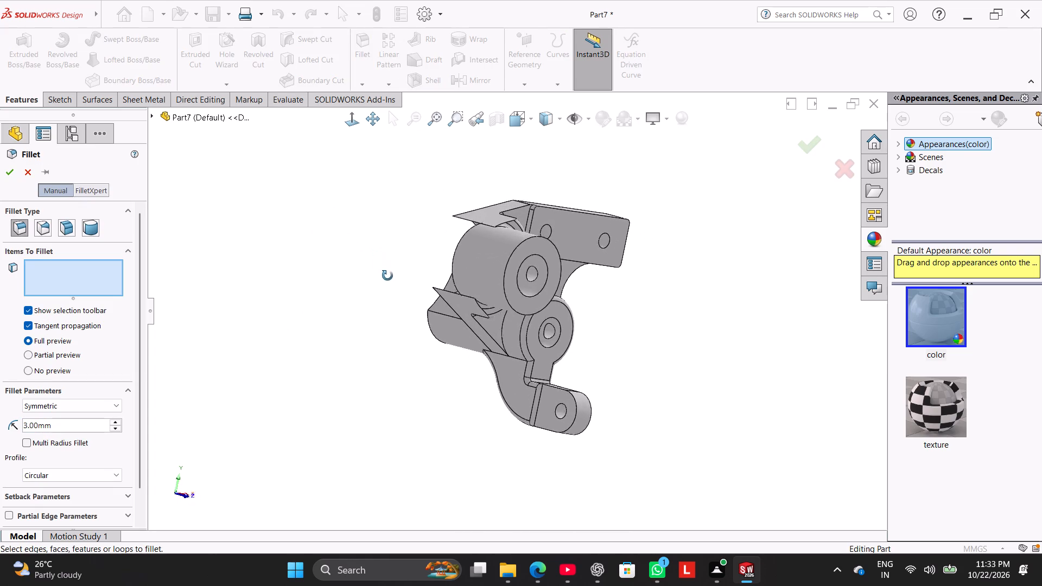
{"action": "middle_click_drag", "start_coordinate": [387, 276], "coordinate": [306, 233]}
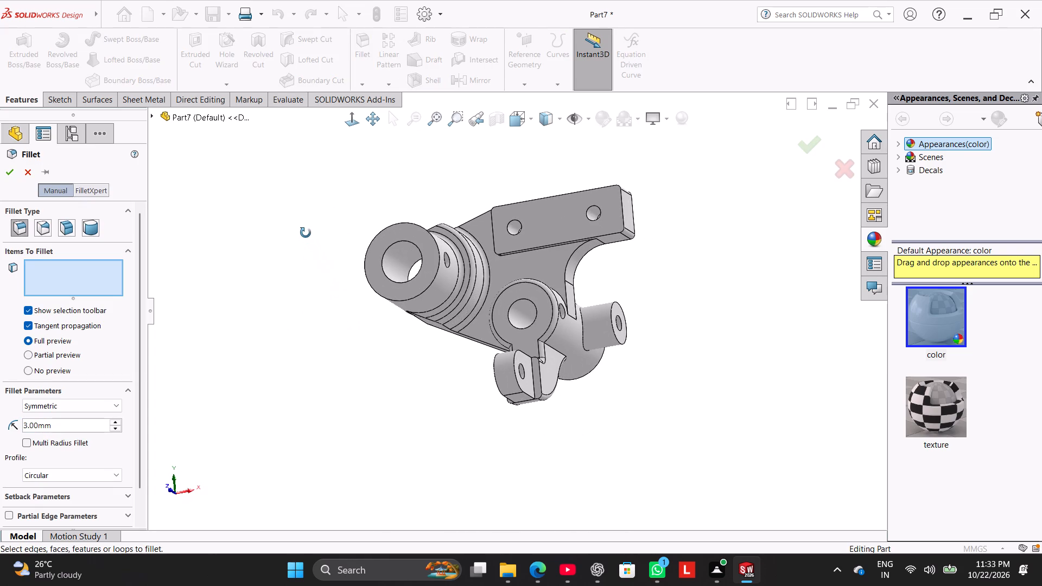
{"action": "middle_click_drag", "start_coordinate": [306, 233], "coordinate": [261, 275]}
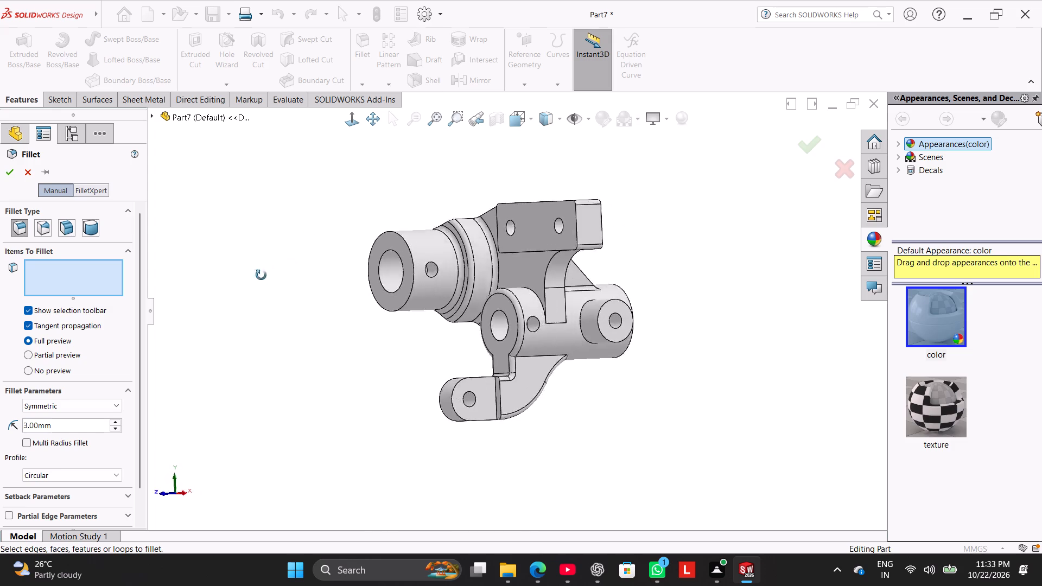
{"action": "middle_click_drag", "start_coordinate": [261, 275], "coordinate": [122, 324]}
{"action": "left_click", "coordinate": [419, 226]}
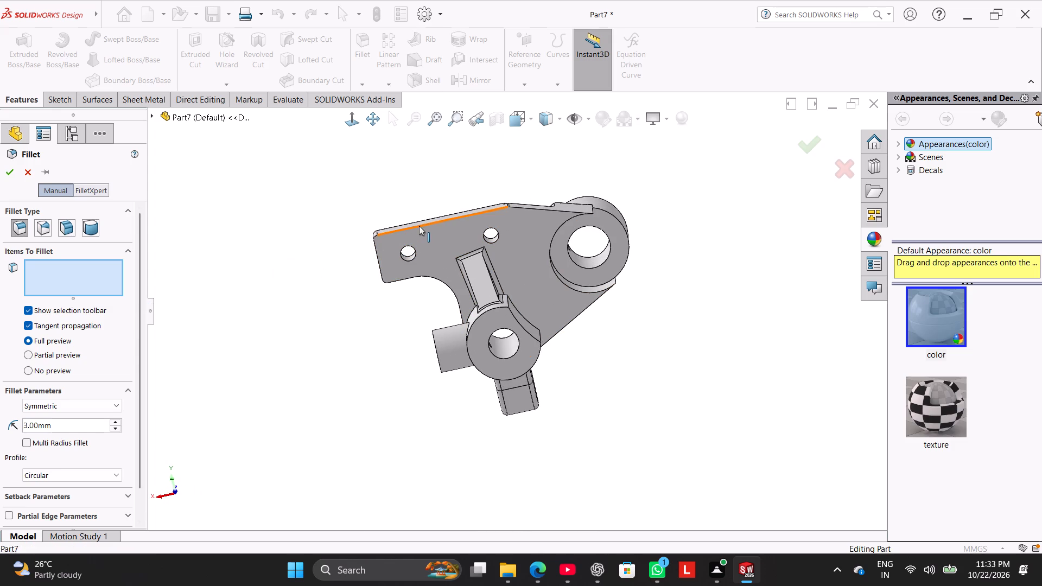
Add the short edge at the rib's base and the two edges joining the rear boss to the plate, and apply the 3 mm fillet.
{"action": "middle_click_drag", "start_coordinate": [328, 351], "coordinate": [302, 256]}
{"action": "scroll", "coordinate": [323, 345], "scroll_direction": "up", "scroll_amount": 1}
{"action": "scroll", "coordinate": [528, 275], "scroll_direction": "down", "scroll_amount": 6}
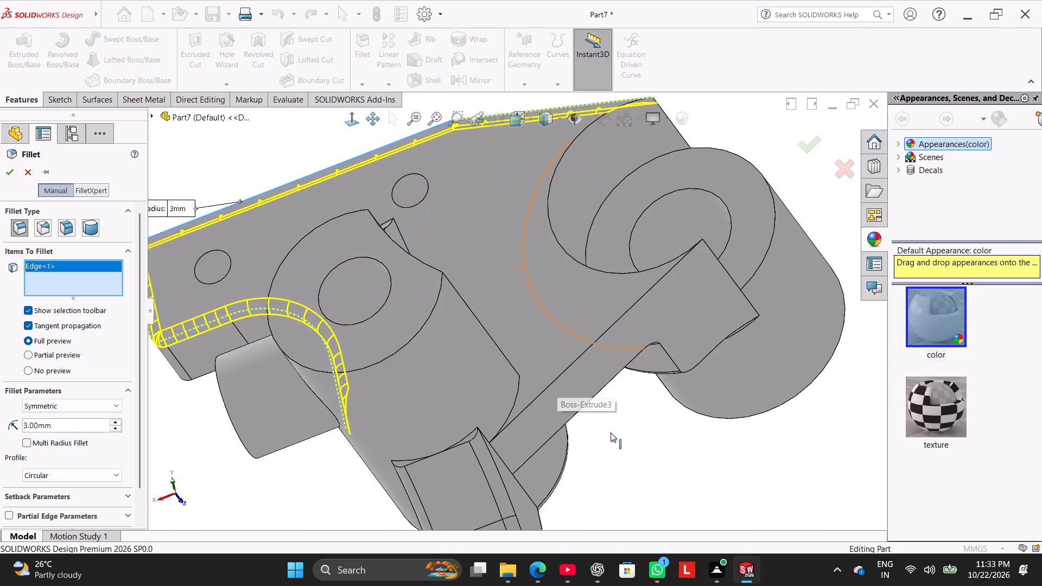
{"action": "middle_click_drag", "start_coordinate": [597, 442], "coordinate": [554, 547]}
{"action": "scroll", "coordinate": [439, 327], "scroll_direction": "down", "scroll_amount": 5}
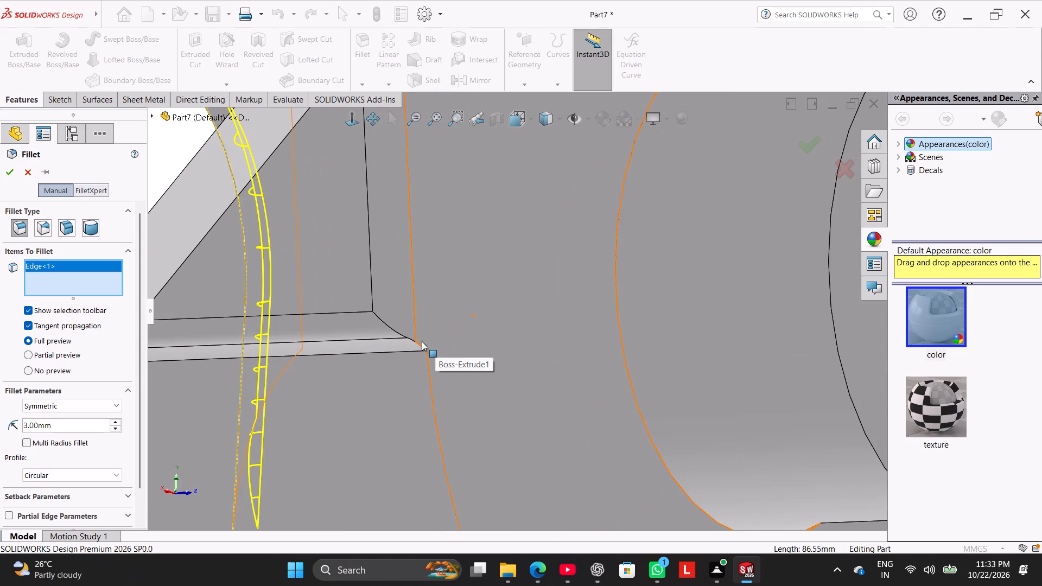
{"action": "left_click", "coordinate": [420, 345]}
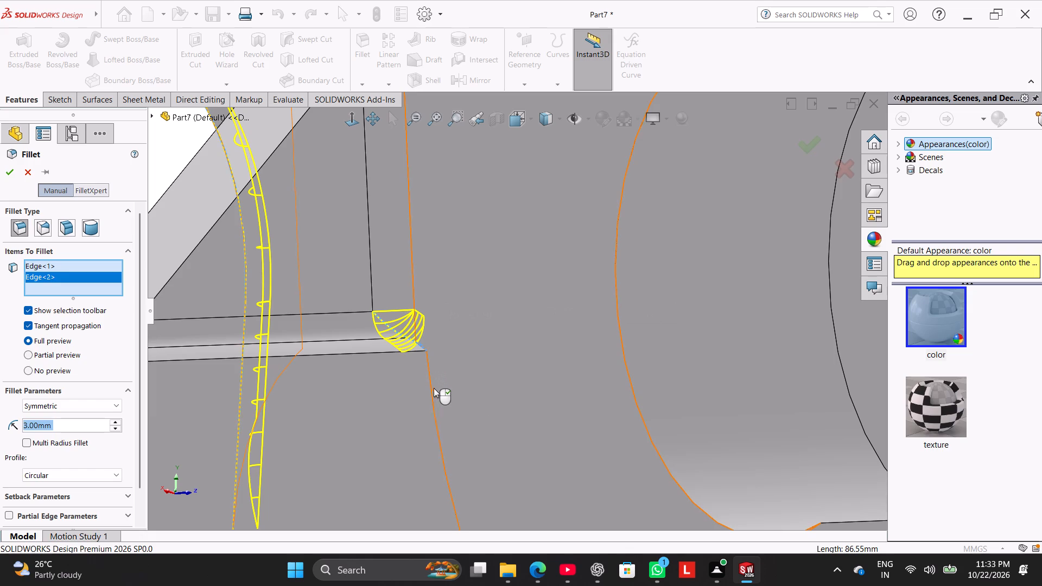
{"action": "left_click", "coordinate": [431, 387]}
{"action": "scroll", "coordinate": [450, 417], "scroll_direction": "up", "scroll_amount": 5}
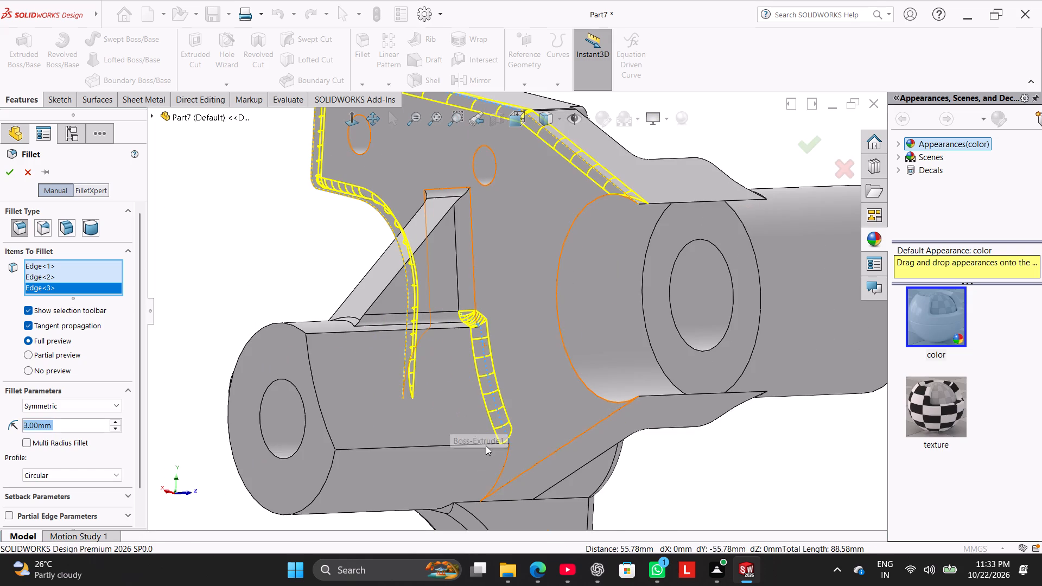
{"action": "middle_click_drag", "start_coordinate": [486, 443], "coordinate": [484, 400]}
{"action": "left_click", "coordinate": [505, 465]}
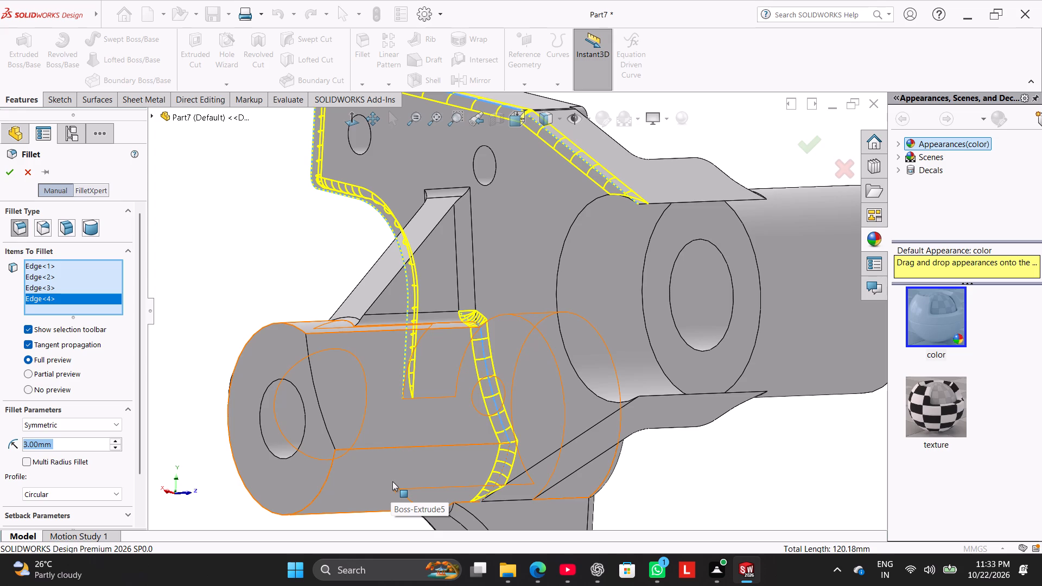
{"action": "scroll", "coordinate": [421, 430], "scroll_direction": "up", "scroll_amount": 2}
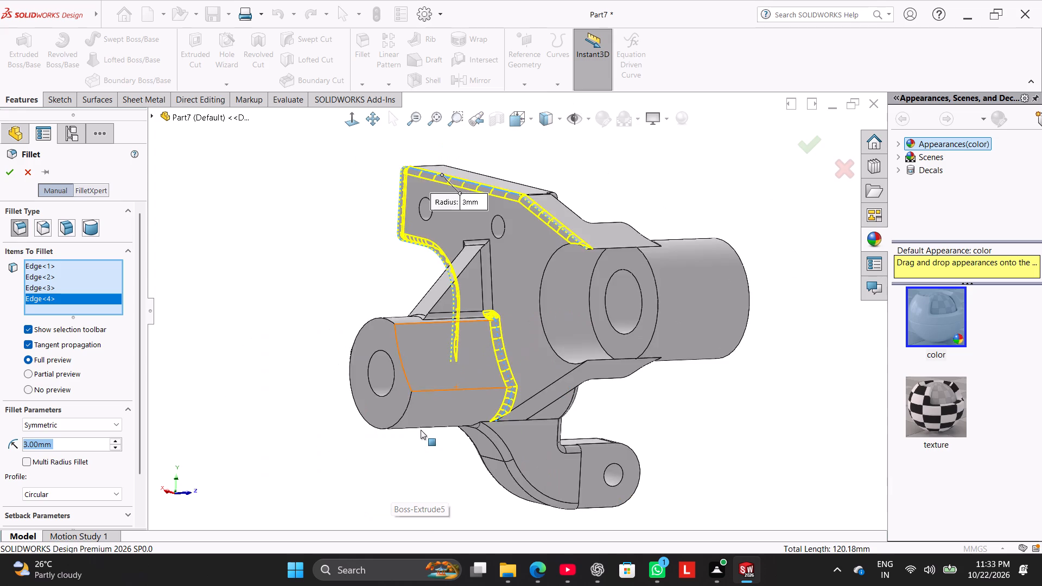
{"action": "scroll", "coordinate": [421, 430], "scroll_direction": "up", "scroll_amount": 3}
{"action": "right_click_drag", "start_coordinate": [331, 420], "coordinate": [376, 343]}
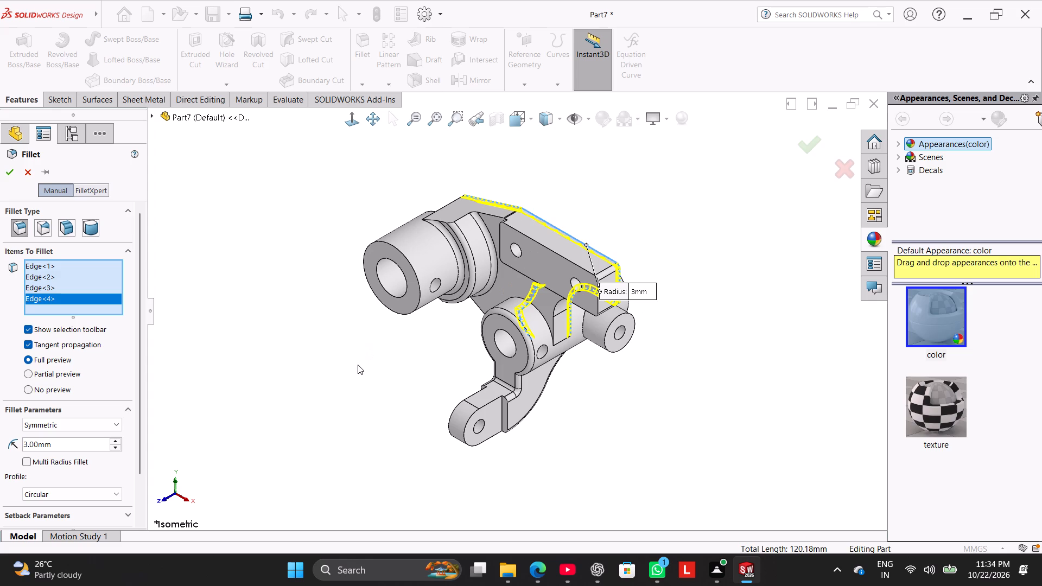
{"action": "left_click", "coordinate": [13, 167]}
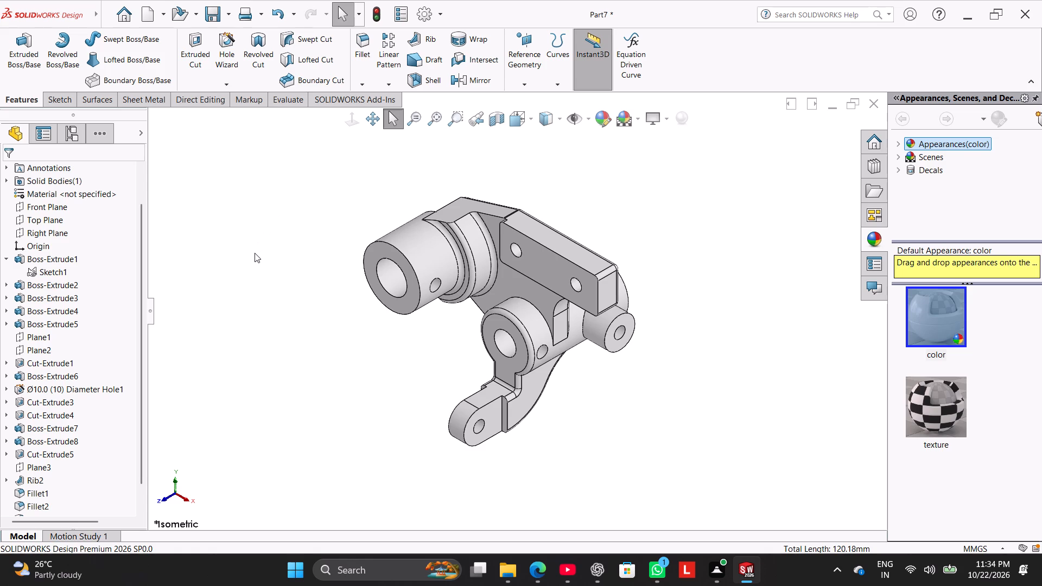
Fillet the front lower boss's edge at the plate, the lower sloped flange's long back edge and the upper flange's front contour at 3 mm.
{"action": "left_click", "coordinate": [362, 48]}
{"action": "scroll", "coordinate": [525, 308], "scroll_direction": "down", "scroll_amount": 1}
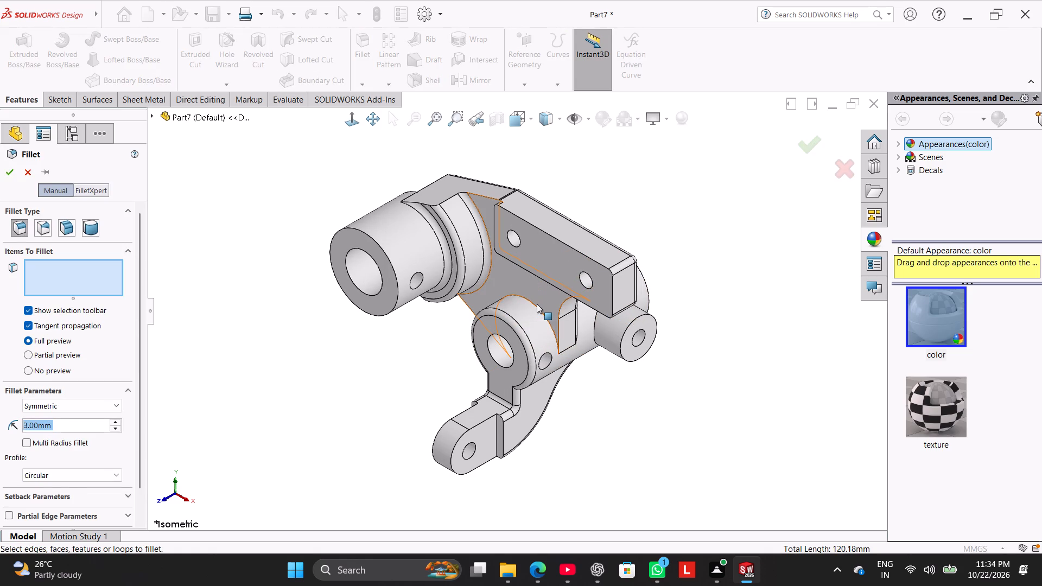
{"action": "left_click", "coordinate": [534, 305]}
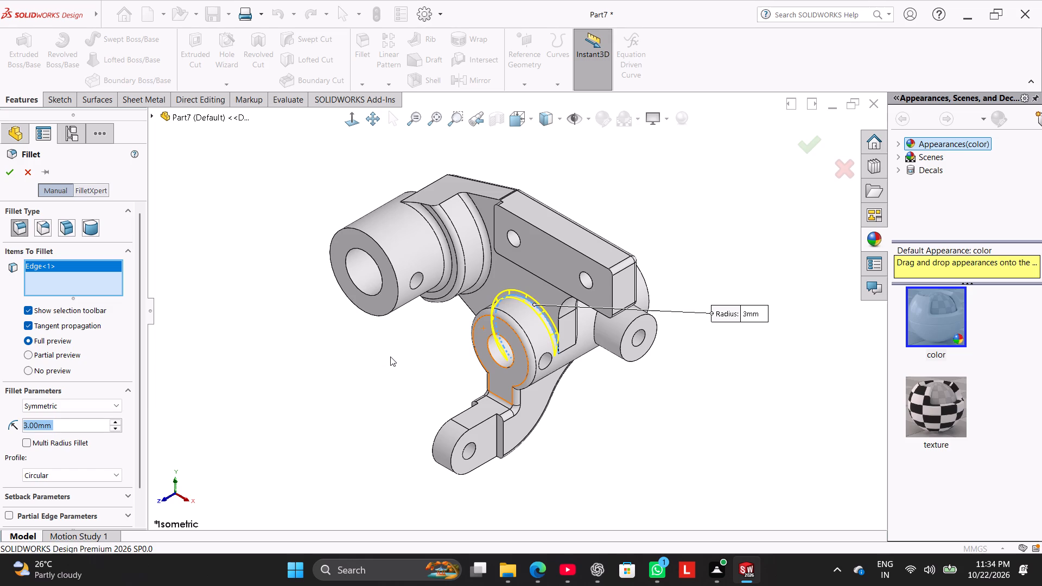
{"action": "middle_click_drag", "start_coordinate": [430, 354], "coordinate": [546, 181]}
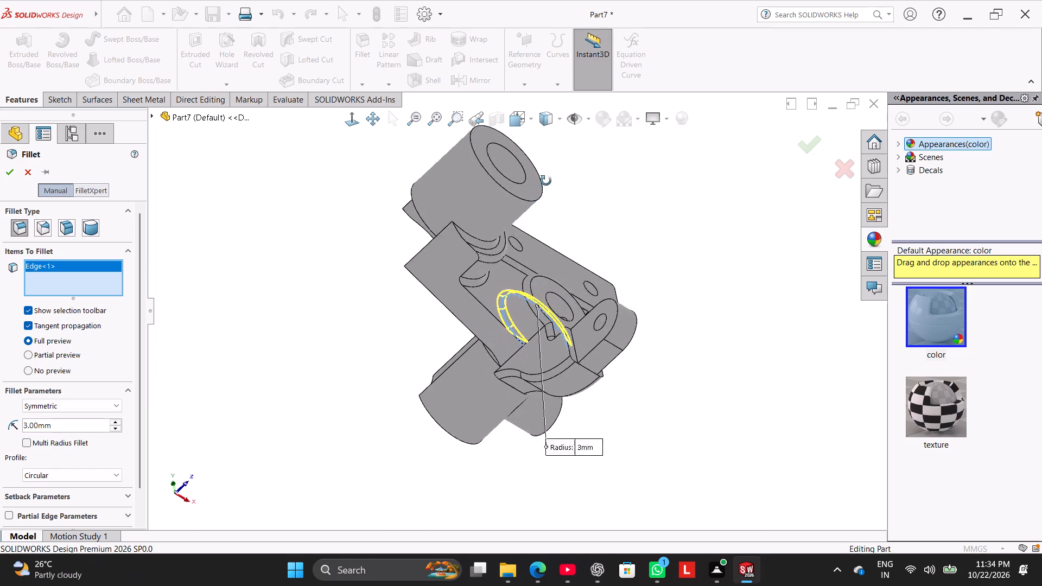
{"action": "middle_click_drag", "start_coordinate": [546, 181], "coordinate": [555, 166]}
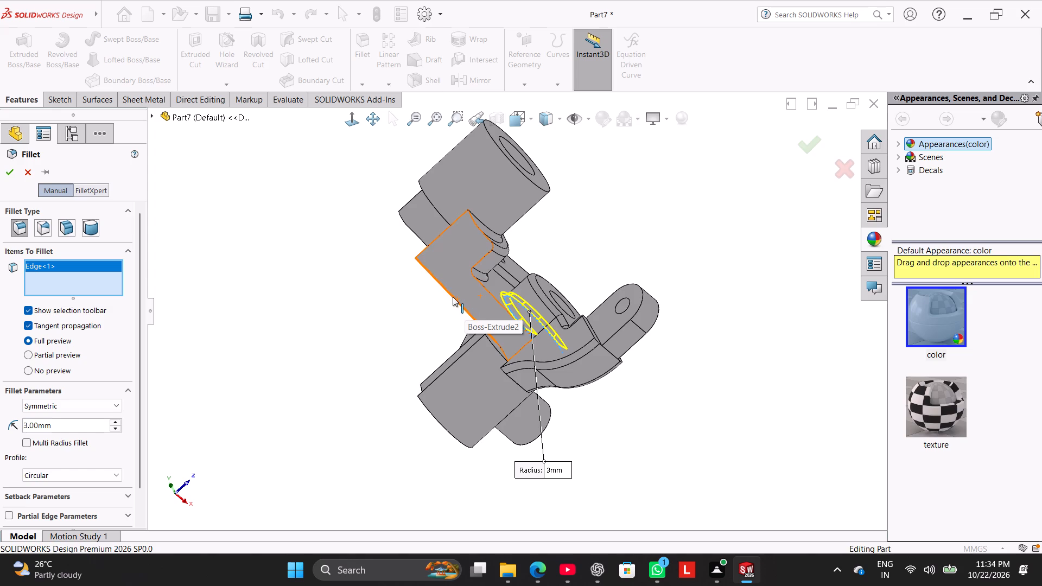
{"action": "left_click", "coordinate": [452, 296]}
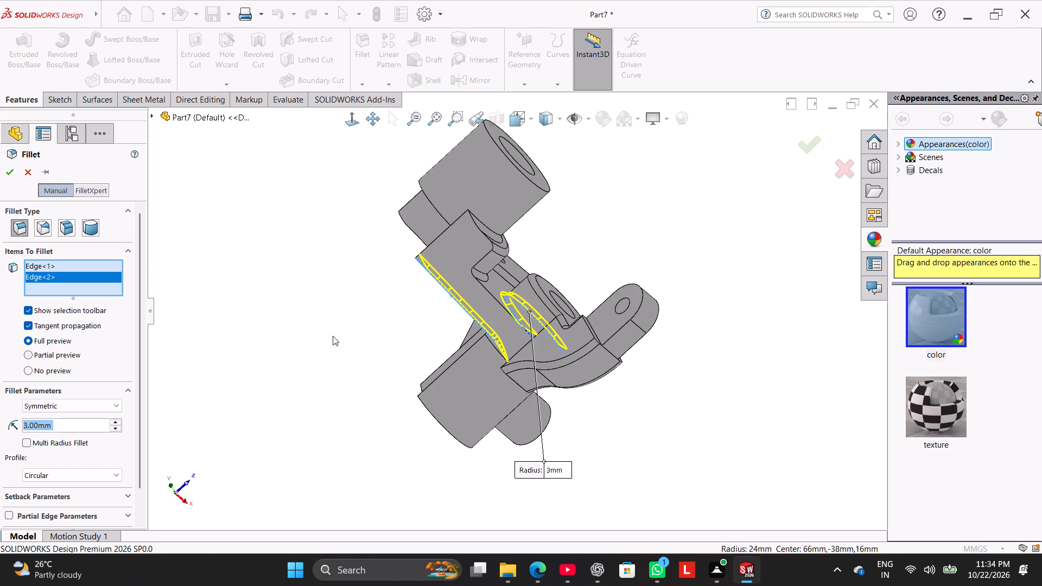
{"action": "middle_click_drag", "start_coordinate": [587, 259], "coordinate": [473, 403]}
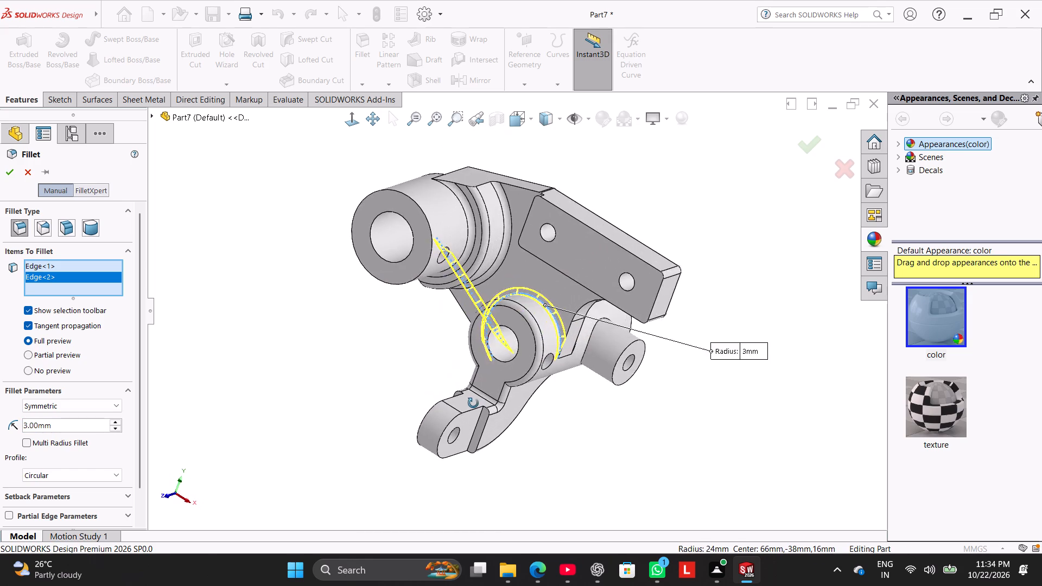
{"action": "middle_click_drag", "start_coordinate": [473, 403], "coordinate": [463, 443]}
{"action": "scroll", "coordinate": [484, 263], "scroll_direction": "down", "scroll_amount": 4}
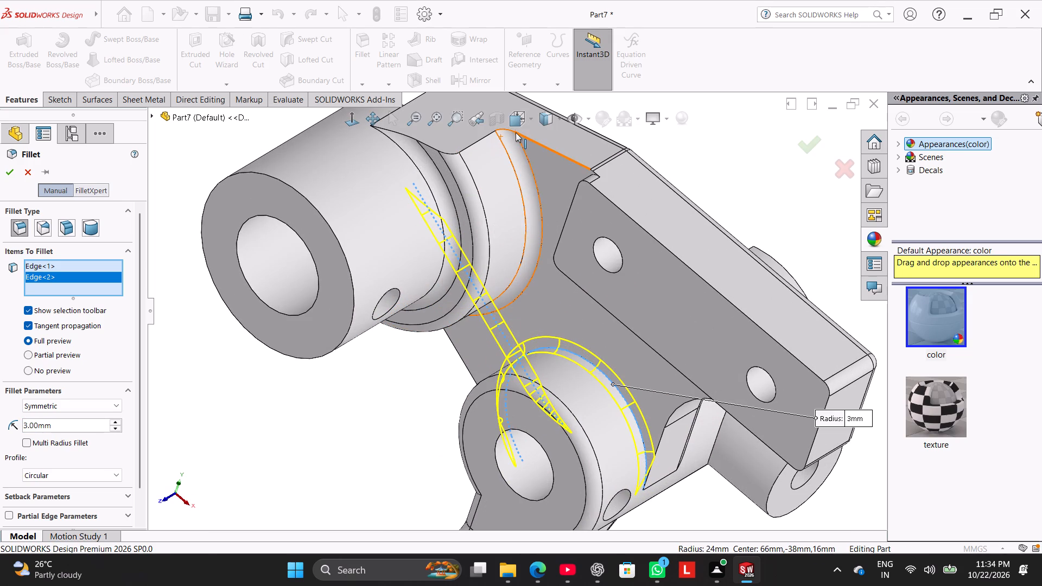
{"action": "left_click", "coordinate": [514, 131]}
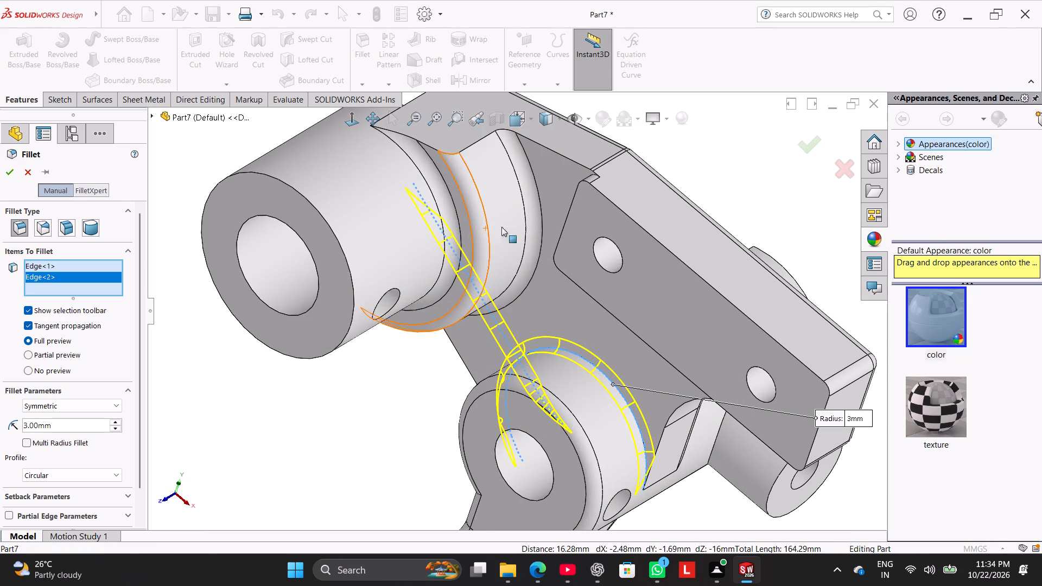
{"action": "scroll", "coordinate": [513, 221], "scroll_direction": "up", "scroll_amount": 2}
{"action": "left_click", "coordinate": [538, 198]}
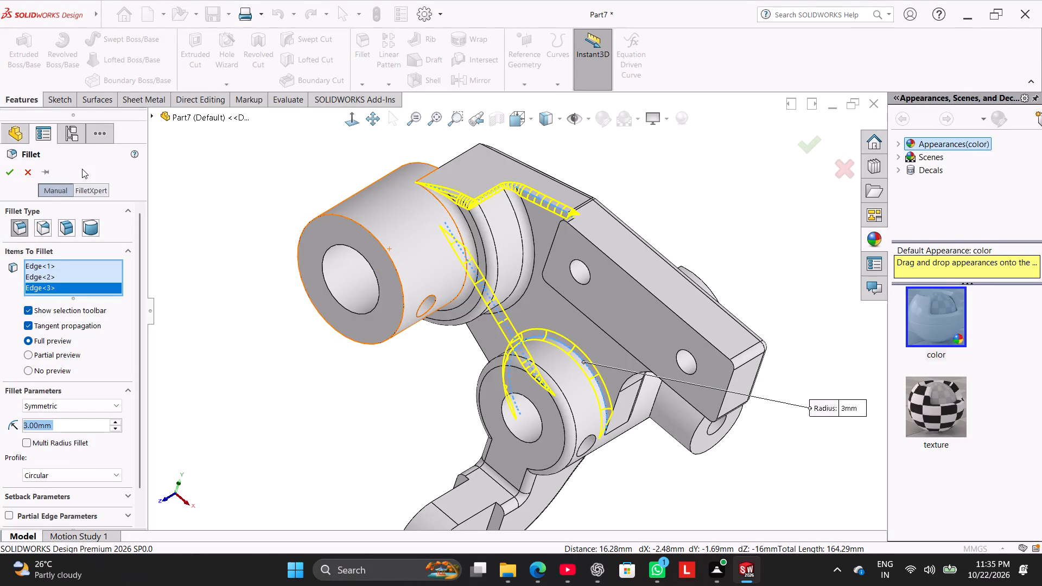
{"action": "left_click", "coordinate": [12, 175]}
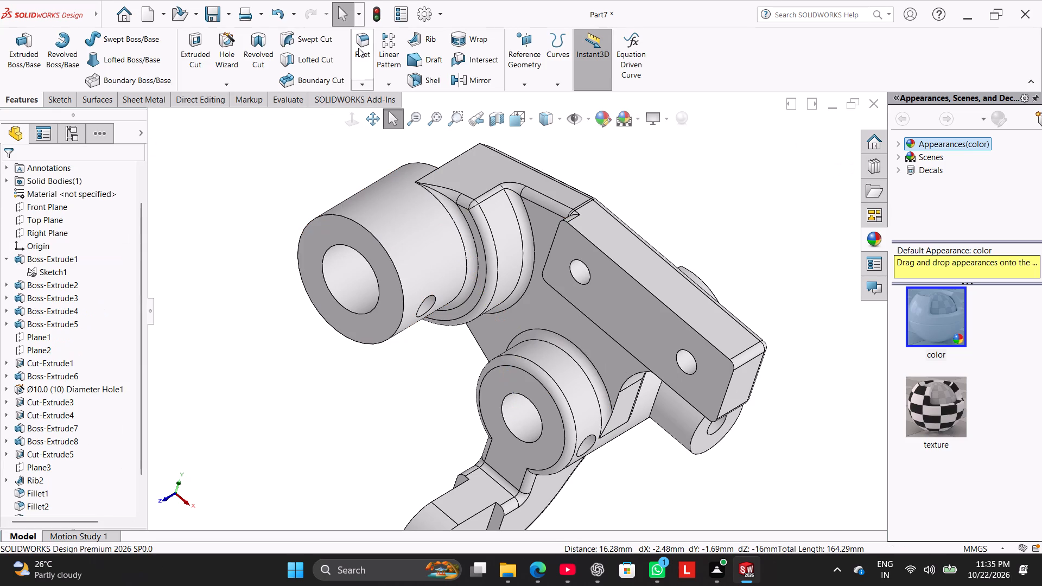
Apply a 3 mm fillet to the lower sloped flange's stepped front edge beside the large boss.
{"action": "left_click", "coordinate": [358, 48]}
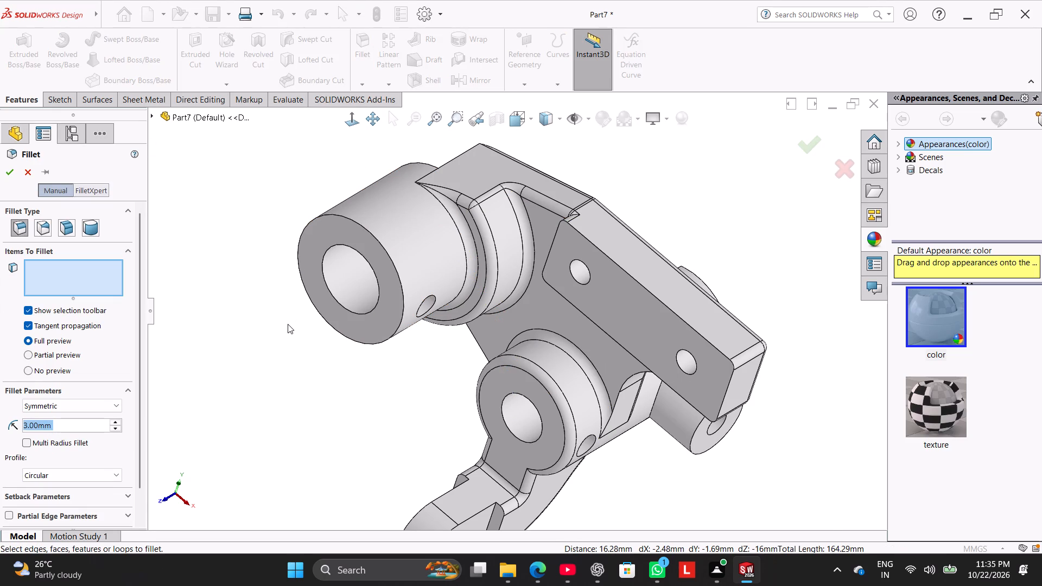
{"action": "middle_click_drag", "start_coordinate": [309, 377], "coordinate": [418, 253]}
{"action": "scroll", "coordinate": [320, 361], "scroll_direction": "up", "scroll_amount": 2}
{"action": "scroll", "coordinate": [323, 368], "scroll_direction": "down", "scroll_amount": 2}
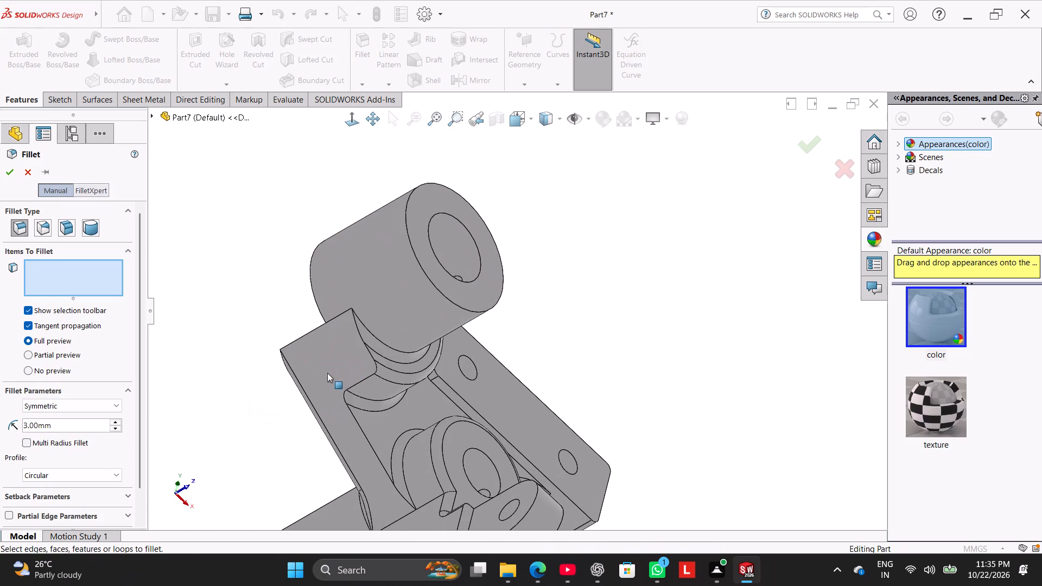
{"action": "left_click", "coordinate": [367, 347]}
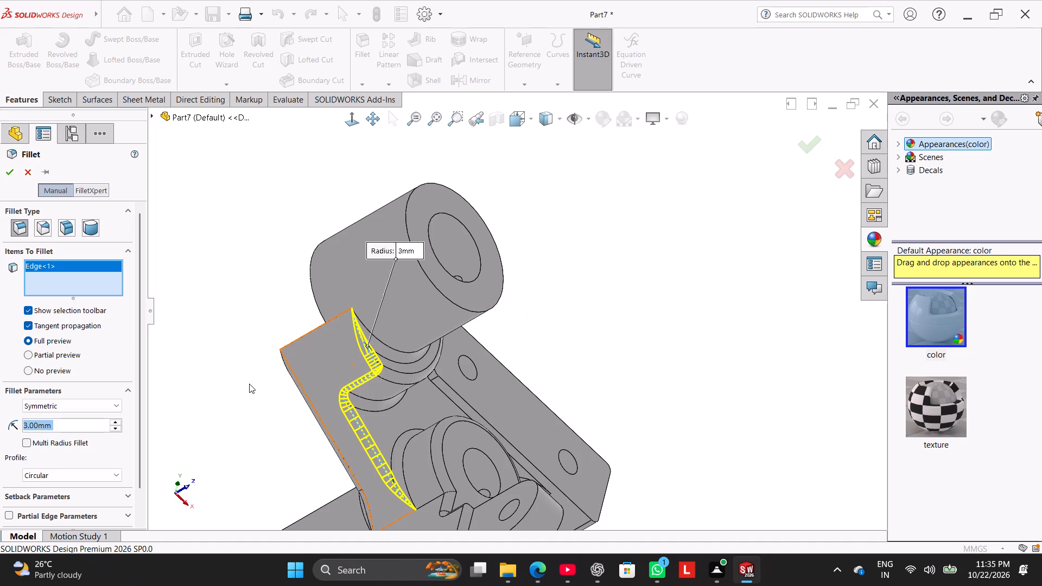
{"action": "middle_click_drag", "start_coordinate": [245, 393], "coordinate": [245, 394]}
{"action": "middle_click_drag", "start_coordinate": [245, 394], "coordinate": [196, 449]}
{"action": "middle_click_drag", "start_coordinate": [361, 323], "coordinate": [321, 515]}
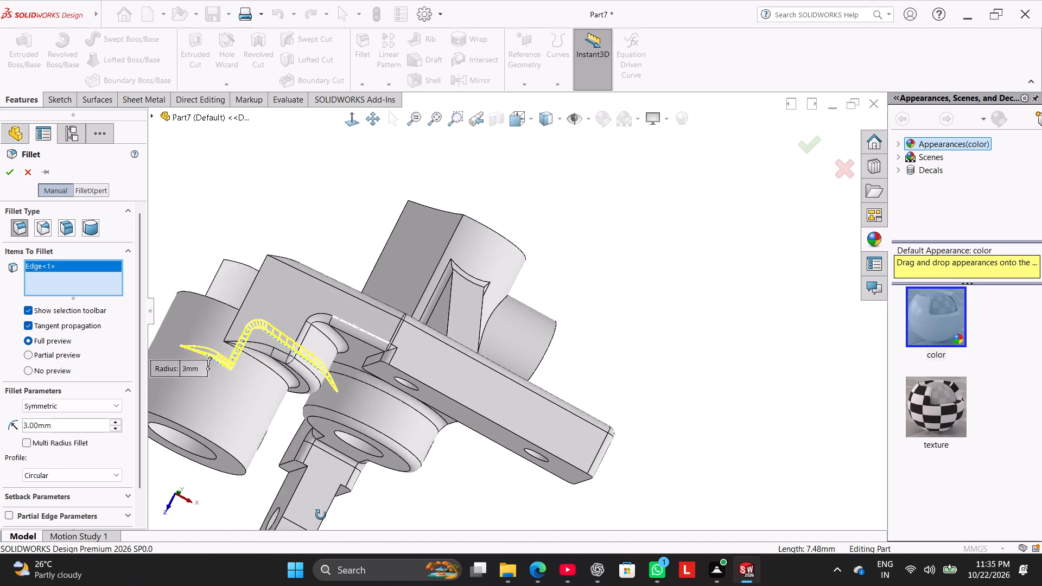
{"action": "middle_click_drag", "start_coordinate": [321, 515], "coordinate": [361, 444]}
{"action": "scroll", "coordinate": [380, 428], "scroll_direction": "up", "scroll_amount": 5}
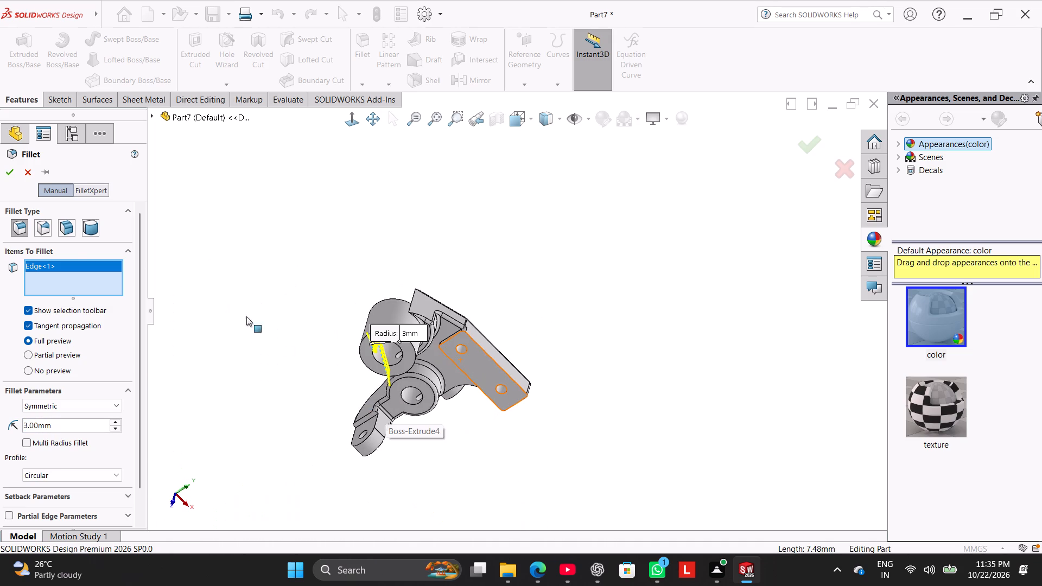
{"action": "left_click", "coordinate": [11, 175]}
{"action": "right_click_drag", "start_coordinate": [245, 333], "coordinate": [317, 275]}
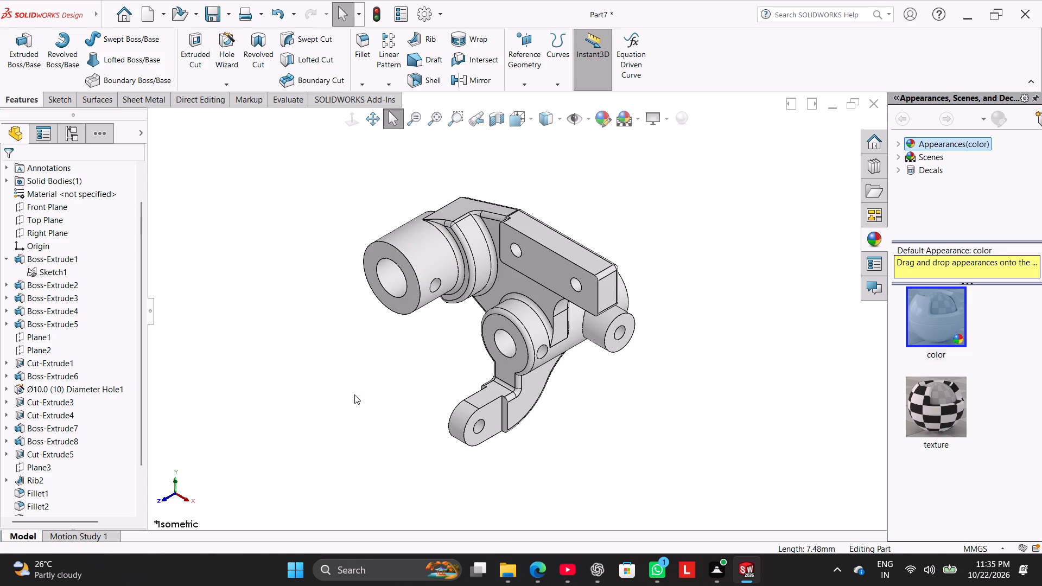
Color the whole part dark red (192, 0, 0) from the standard swatches, removing Fillet6 from the selected geometry.
{"action": "left_click", "coordinate": [600, 116]}
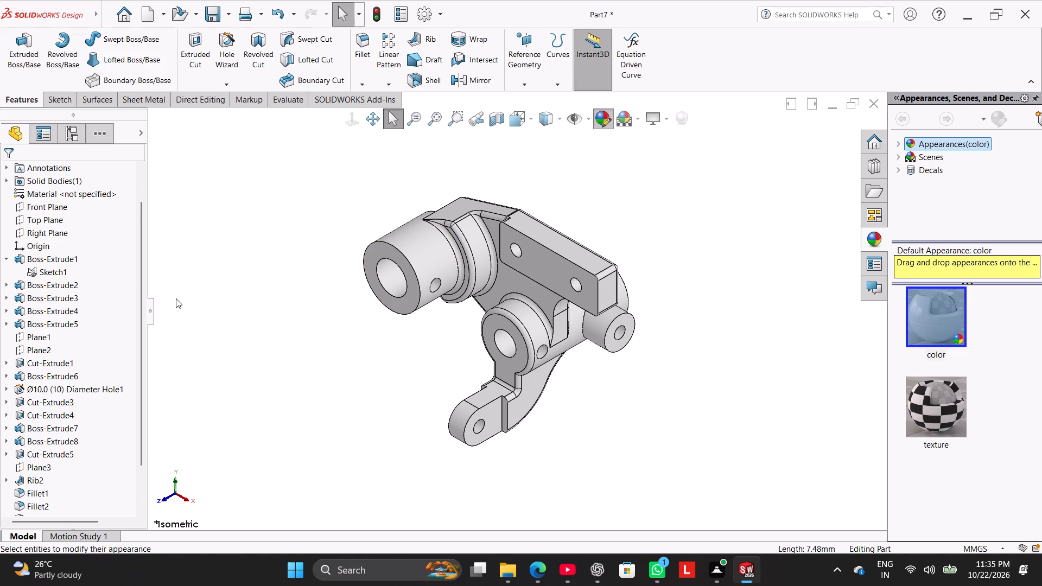
{"action": "left_click_drag", "start_coordinate": [144, 284], "coordinate": [138, 370]}
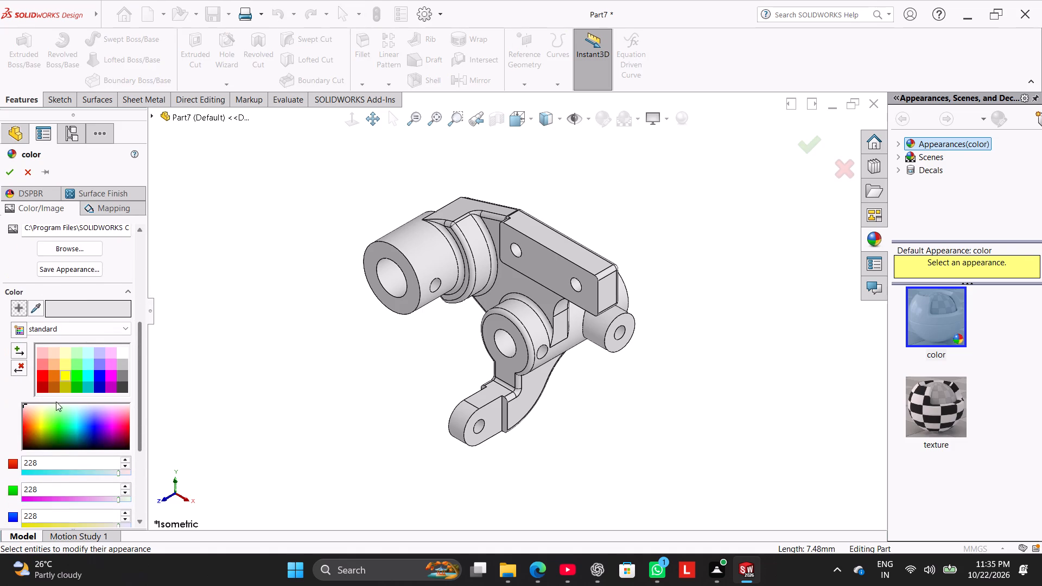
{"action": "left_click", "coordinate": [43, 385]}
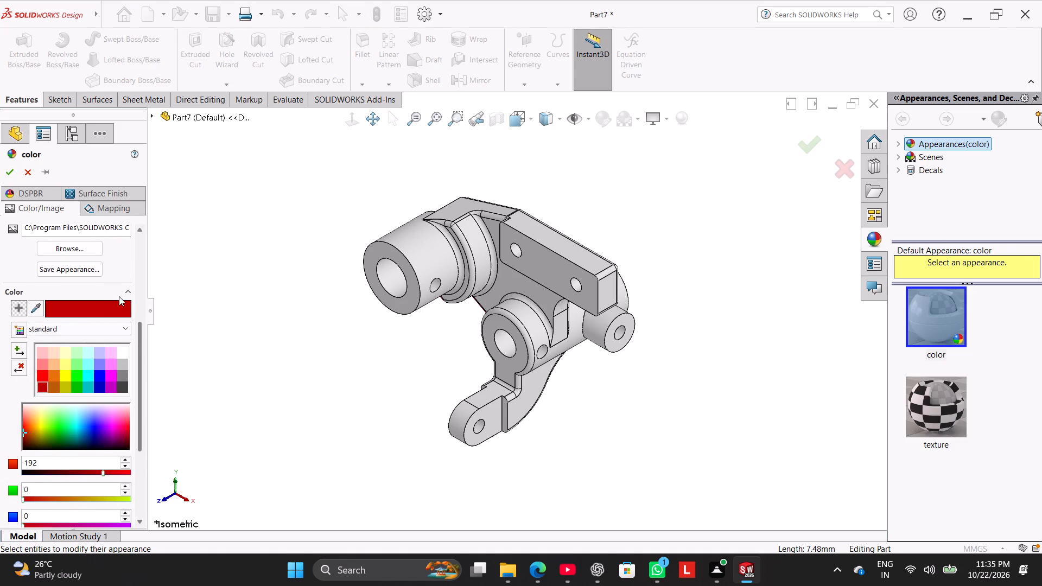
{"action": "left_click_drag", "start_coordinate": [142, 327], "coordinate": [149, 187]}
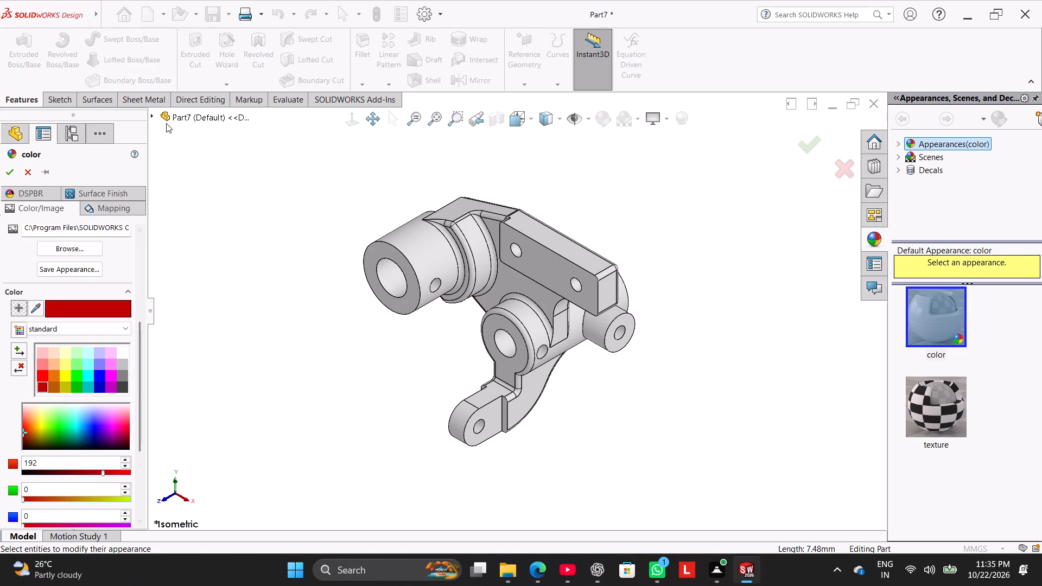
{"action": "left_click", "coordinate": [181, 118]}
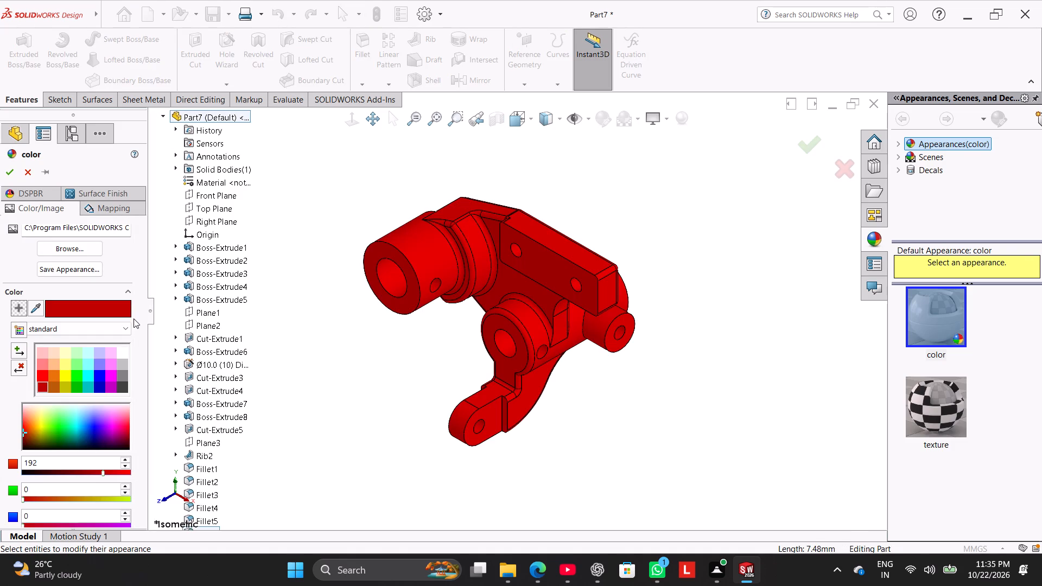
{"action": "left_click_drag", "start_coordinate": [141, 329], "coordinate": [144, 254]}
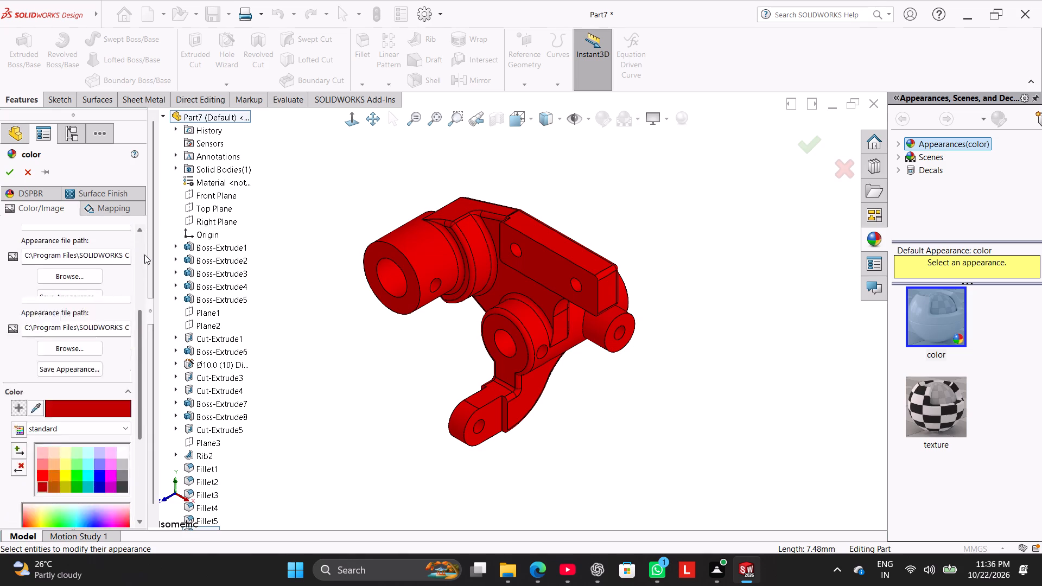
{"action": "left_click_drag", "start_coordinate": [144, 254], "coordinate": [145, 224]}
{"action": "right_click", "coordinate": [82, 244]}
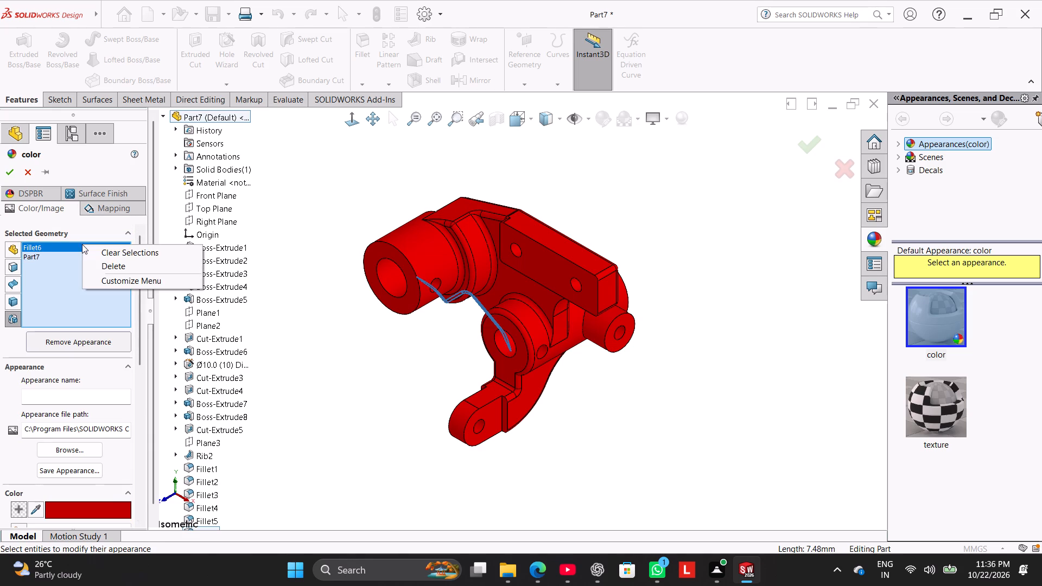
{"action": "left_click", "coordinate": [108, 262]}
{"action": "left_click_drag", "start_coordinate": [141, 263], "coordinate": [143, 339]}
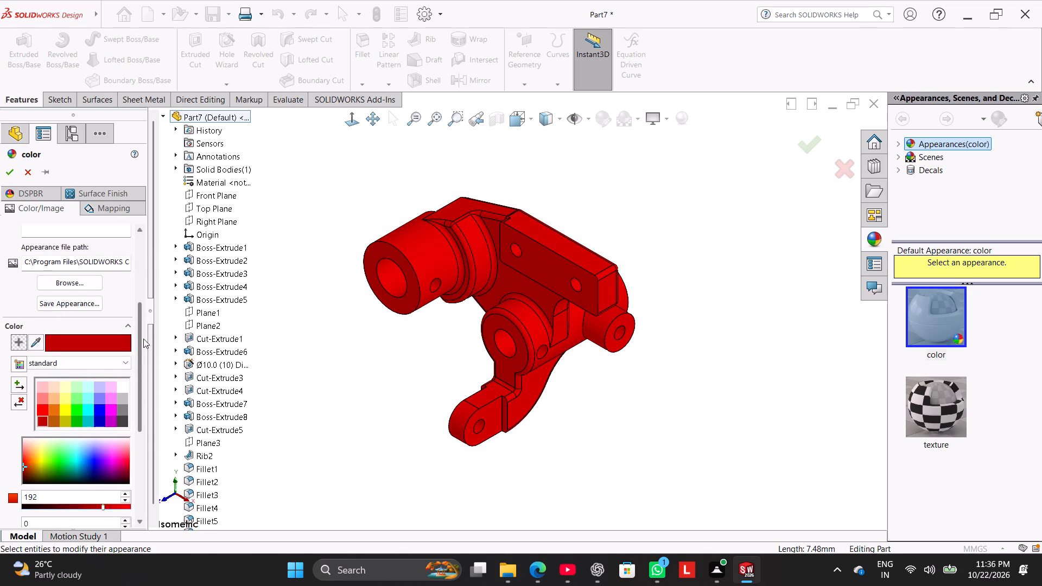
{"action": "left_click_drag", "start_coordinate": [143, 339], "coordinate": [145, 353]}
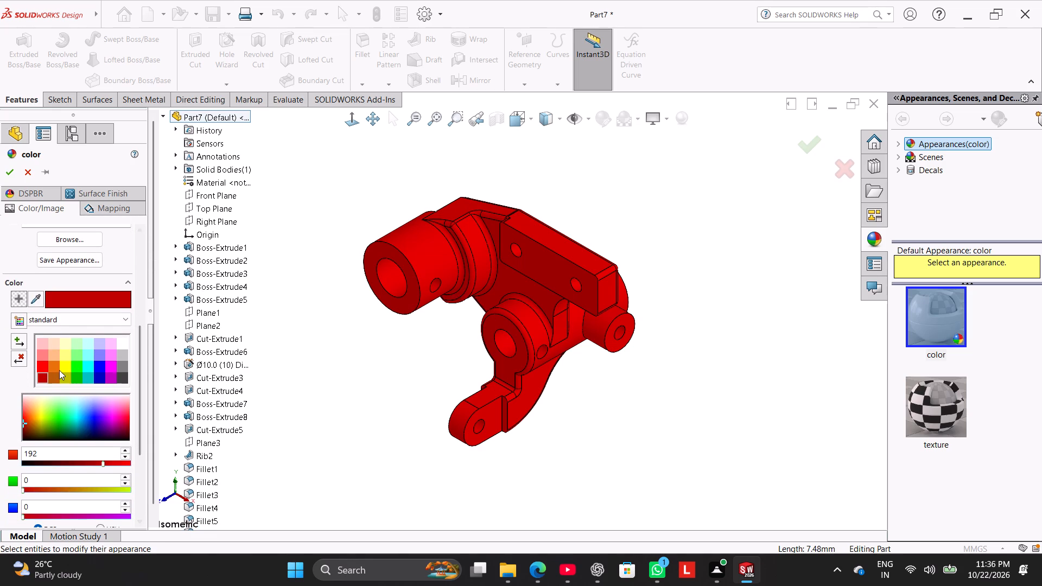
{"action": "left_click", "coordinate": [8, 171]}
Examine the colored part from several angles and identify the faces belonging to Cut-Extrude1 and Cut-Extrude3.
{"action": "right_click_drag", "start_coordinate": [223, 374], "coordinate": [314, 289]}
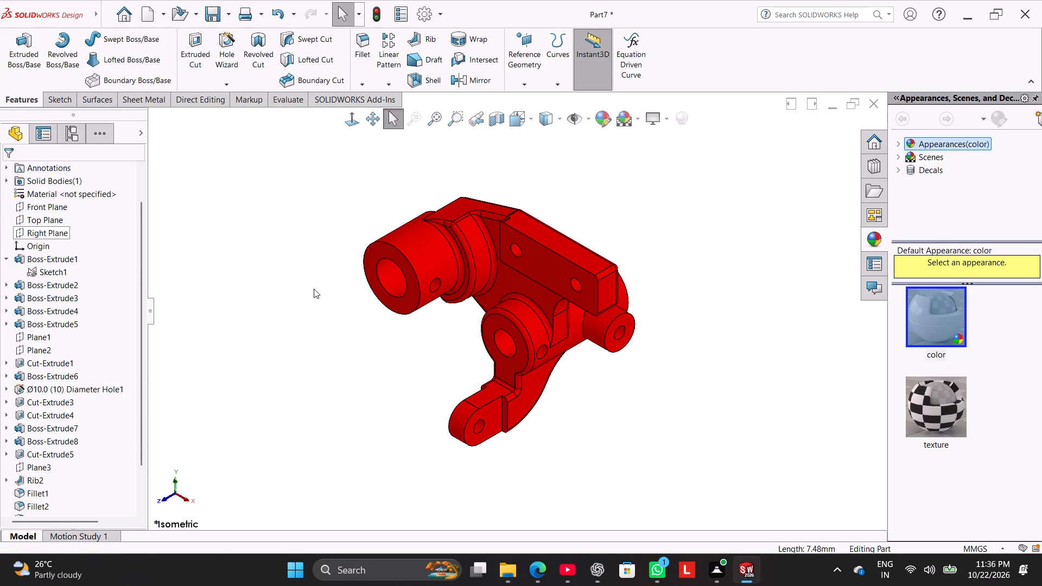
{"action": "right_click_drag", "start_coordinate": [314, 289], "coordinate": [320, 283]}
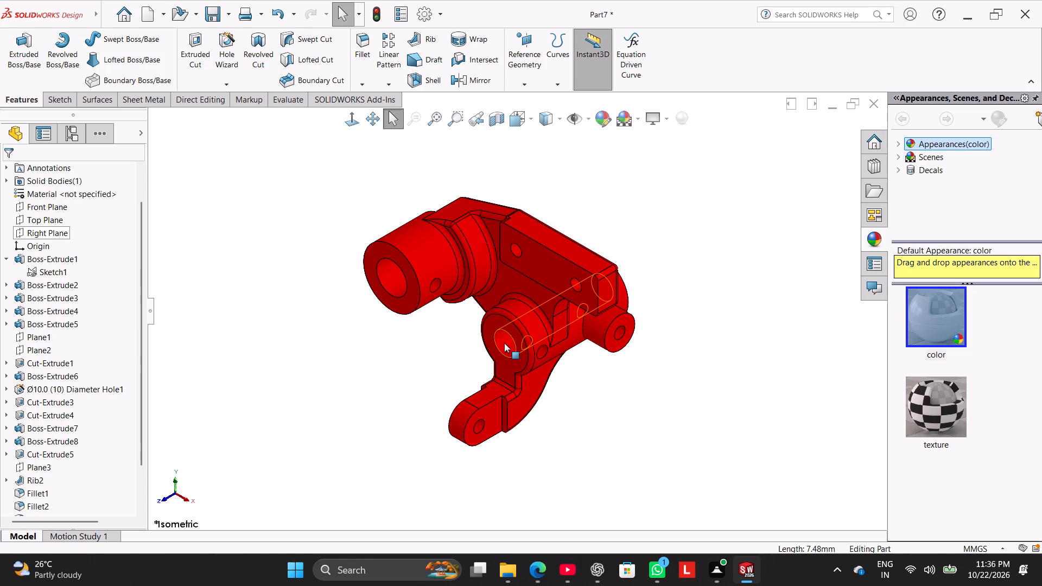
{"action": "left_click", "coordinate": [54, 360], "text": "ctrl"}
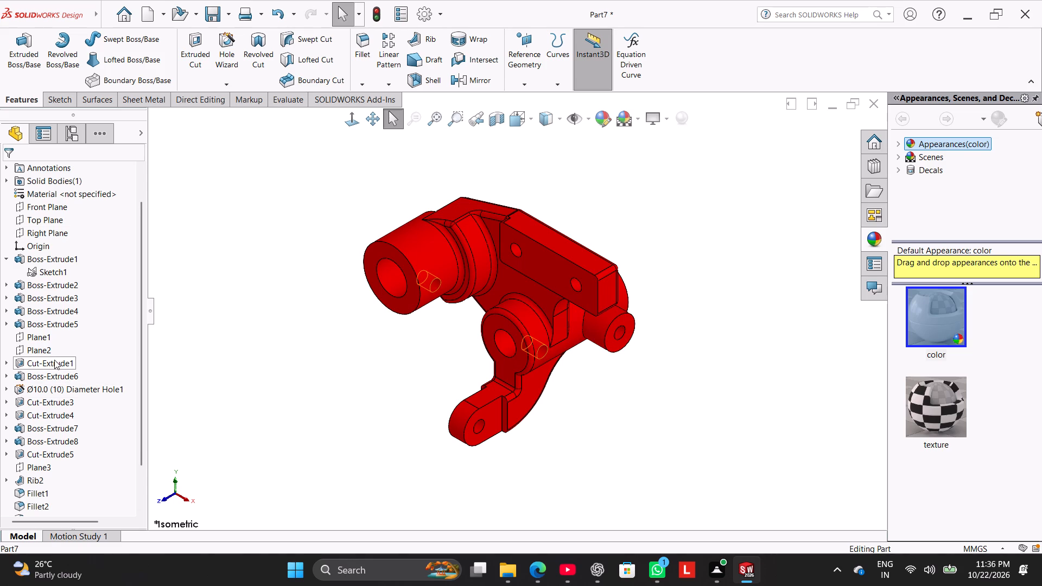
{"action": "left_click", "coordinate": [51, 401], "text": "ctrl"}
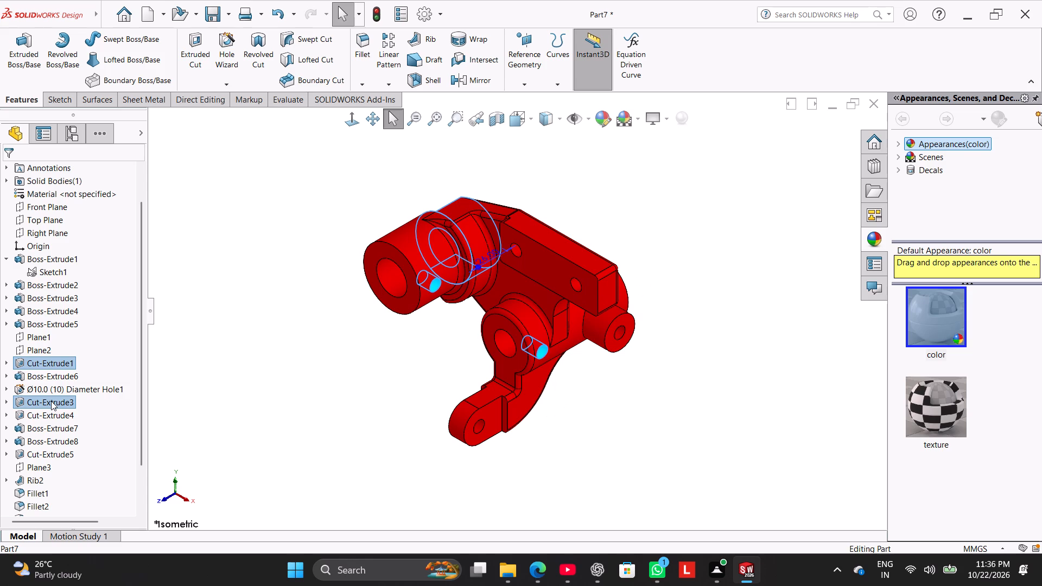
{"action": "middle_click_drag", "start_coordinate": [266, 305], "coordinate": [165, 467]}
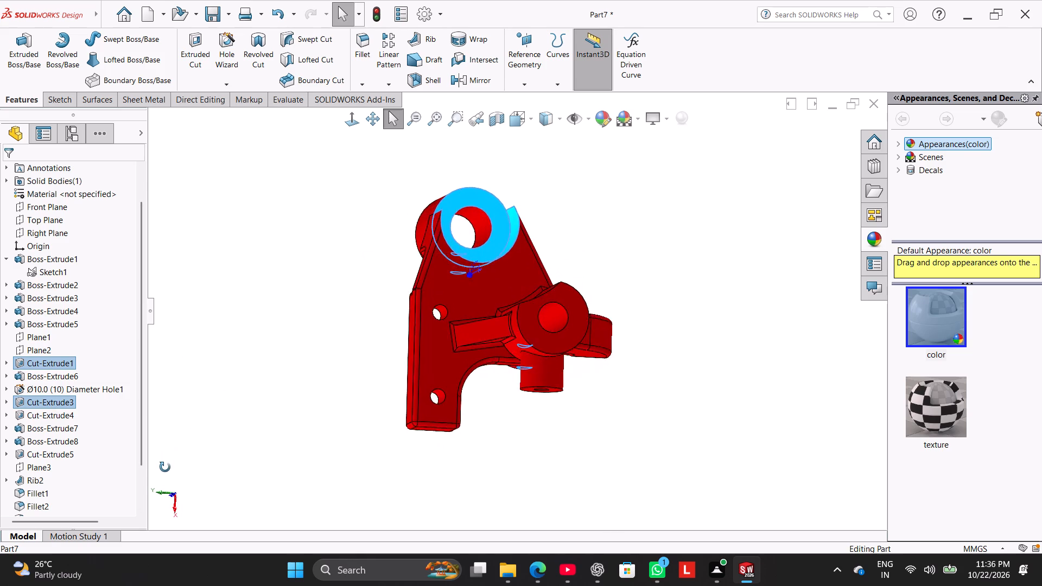
{"action": "middle_click_drag", "start_coordinate": [165, 467], "coordinate": [236, 400]}
{"action": "left_click", "coordinate": [231, 389]}
{"action": "middle_click_drag", "start_coordinate": [262, 374], "coordinate": [331, 314]}
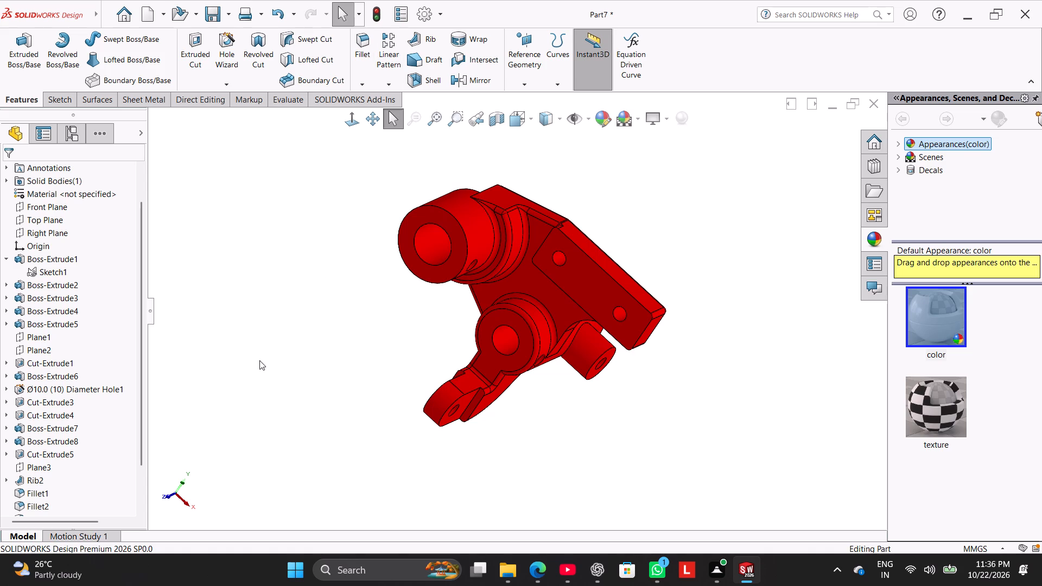
{"action": "right_click_drag", "start_coordinate": [259, 360], "coordinate": [384, 216]}
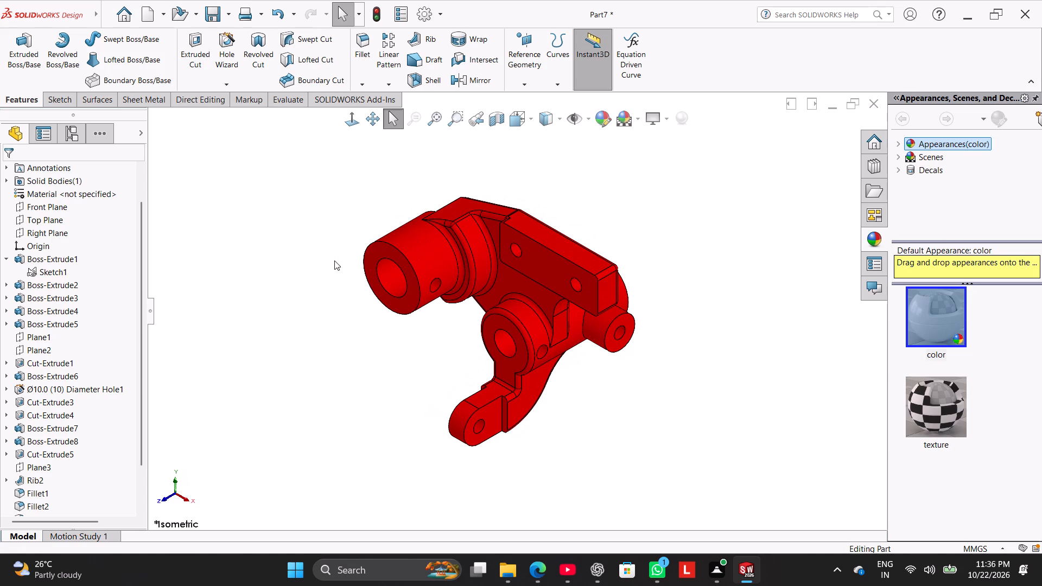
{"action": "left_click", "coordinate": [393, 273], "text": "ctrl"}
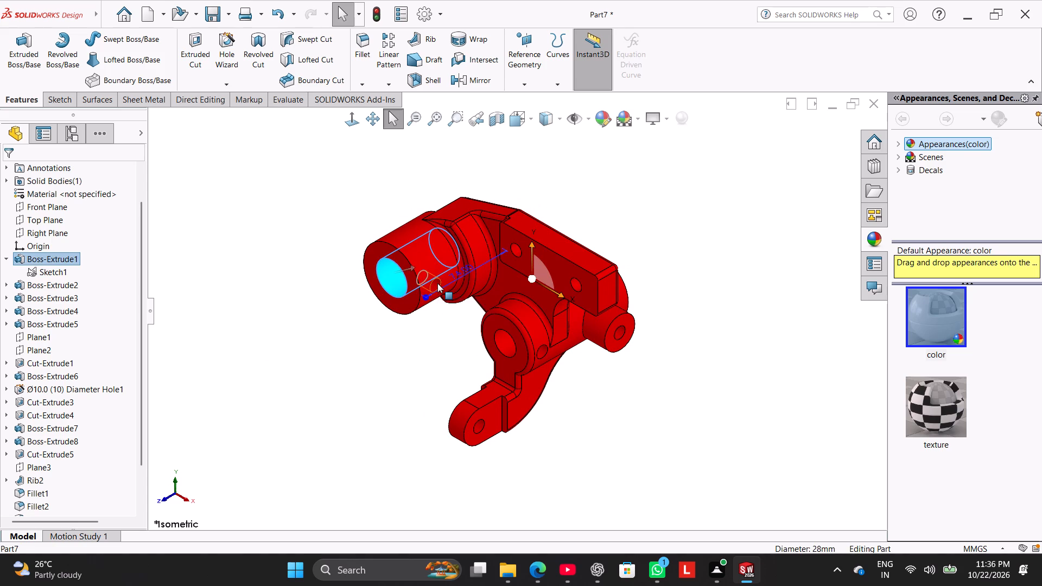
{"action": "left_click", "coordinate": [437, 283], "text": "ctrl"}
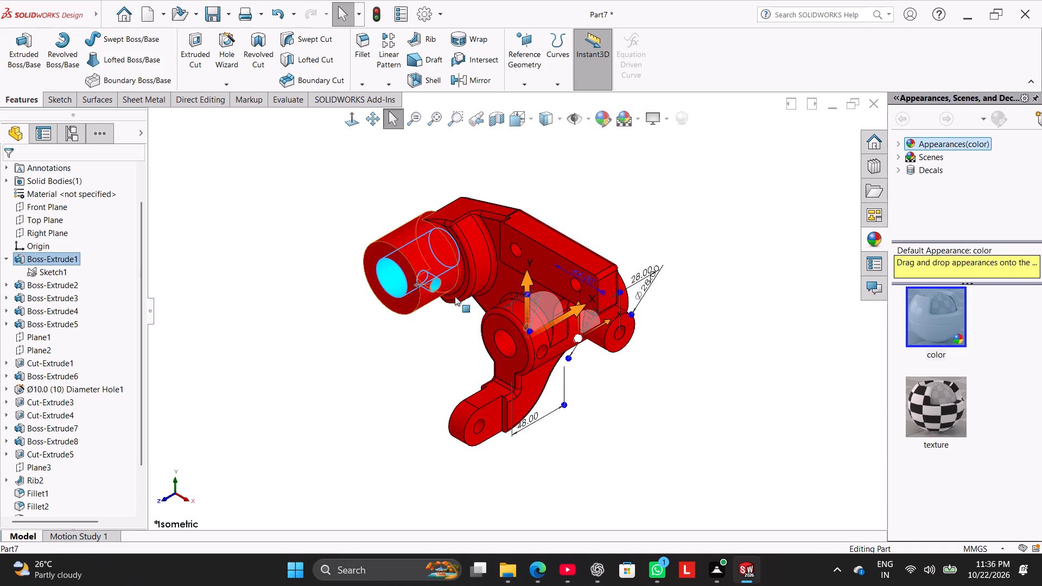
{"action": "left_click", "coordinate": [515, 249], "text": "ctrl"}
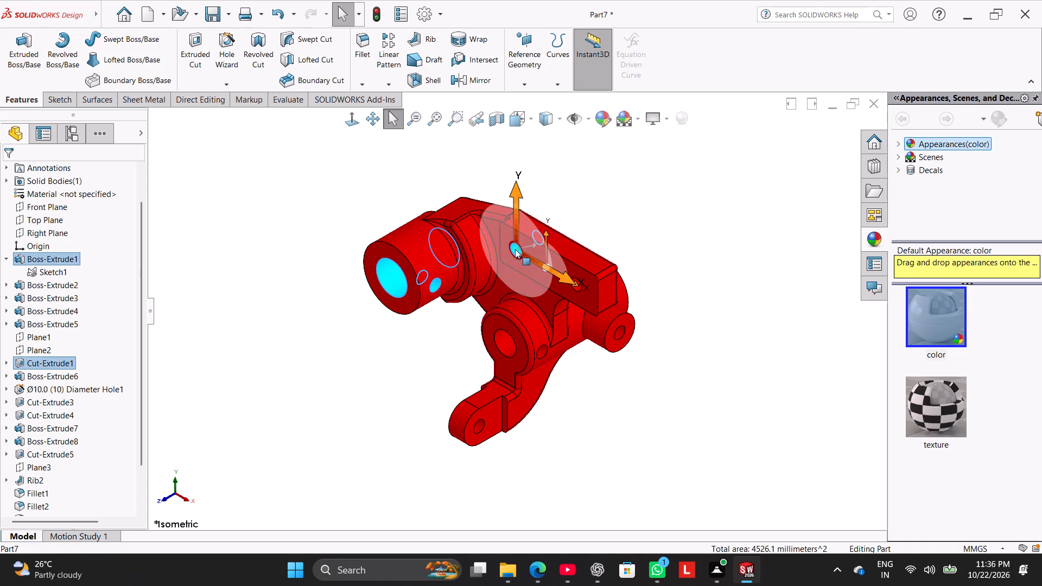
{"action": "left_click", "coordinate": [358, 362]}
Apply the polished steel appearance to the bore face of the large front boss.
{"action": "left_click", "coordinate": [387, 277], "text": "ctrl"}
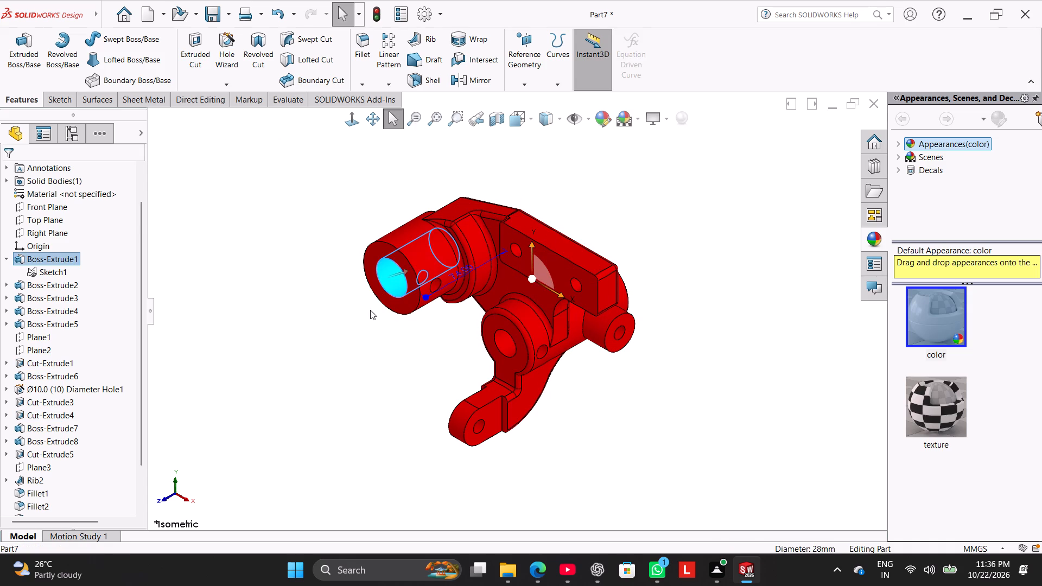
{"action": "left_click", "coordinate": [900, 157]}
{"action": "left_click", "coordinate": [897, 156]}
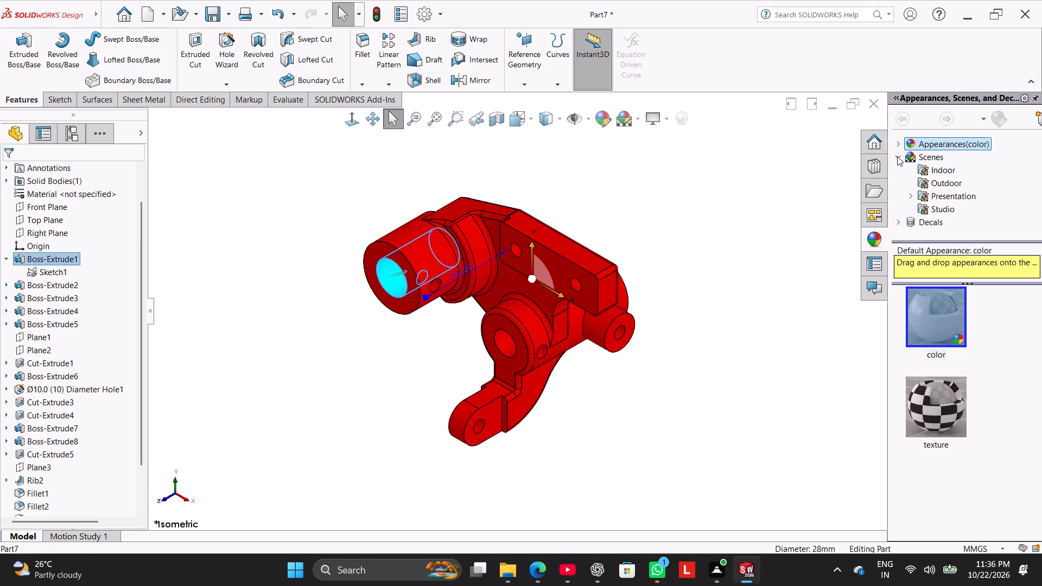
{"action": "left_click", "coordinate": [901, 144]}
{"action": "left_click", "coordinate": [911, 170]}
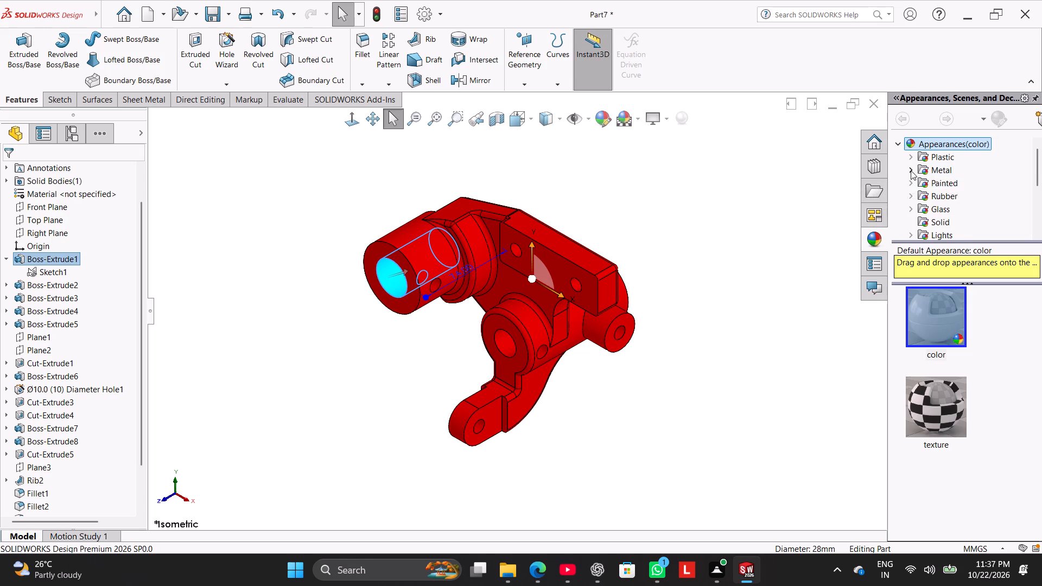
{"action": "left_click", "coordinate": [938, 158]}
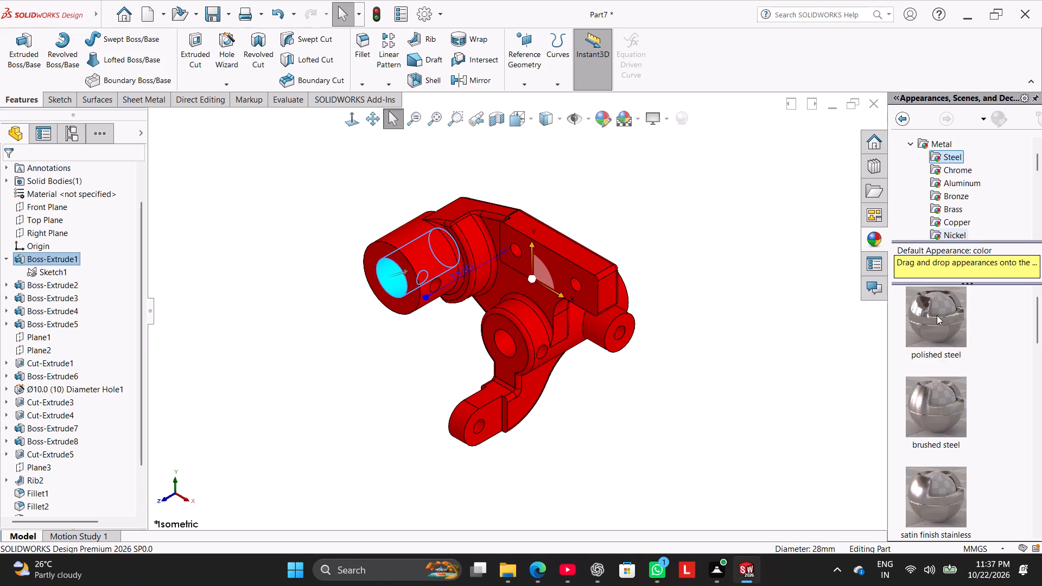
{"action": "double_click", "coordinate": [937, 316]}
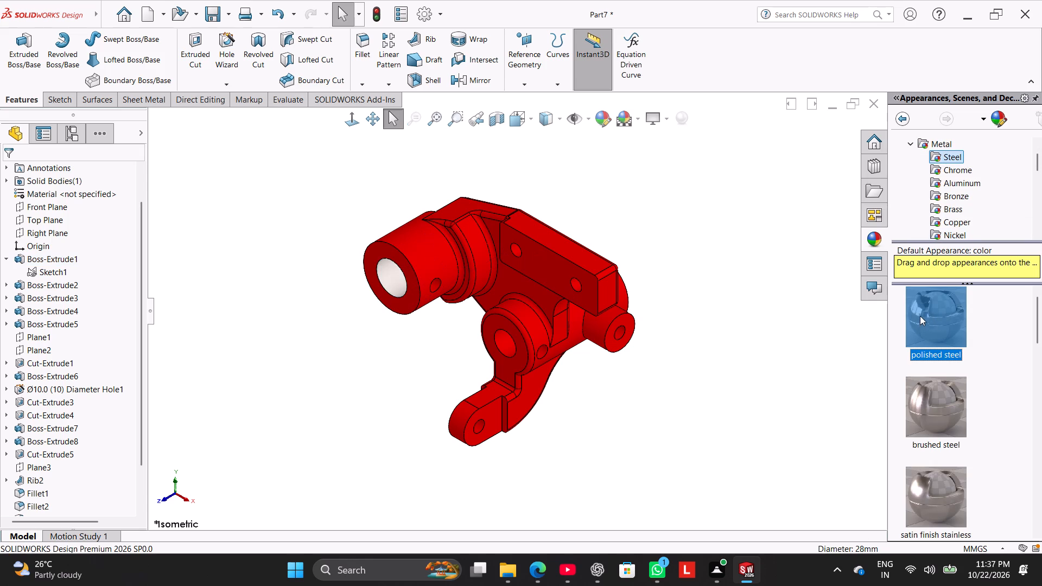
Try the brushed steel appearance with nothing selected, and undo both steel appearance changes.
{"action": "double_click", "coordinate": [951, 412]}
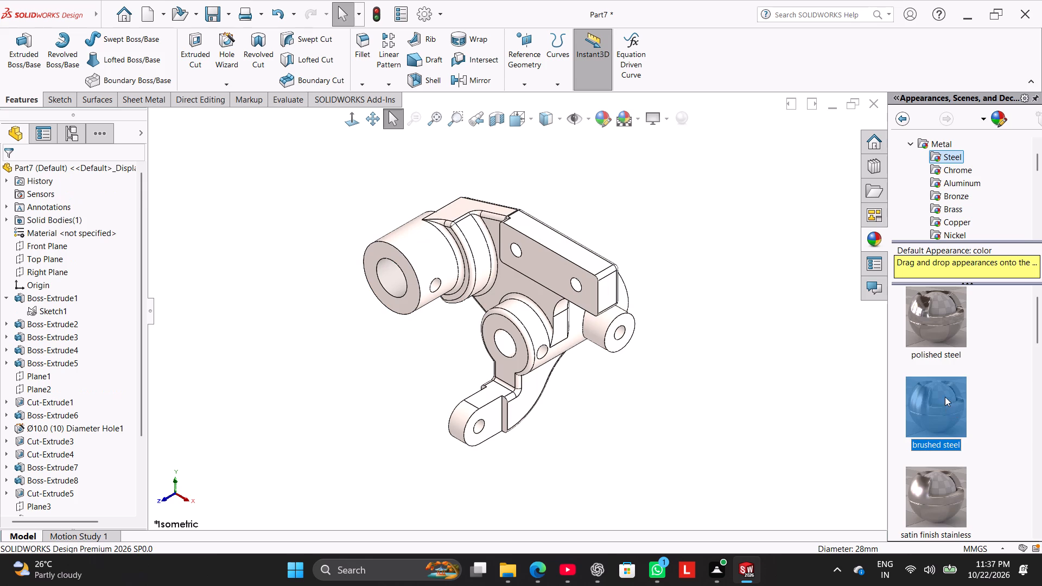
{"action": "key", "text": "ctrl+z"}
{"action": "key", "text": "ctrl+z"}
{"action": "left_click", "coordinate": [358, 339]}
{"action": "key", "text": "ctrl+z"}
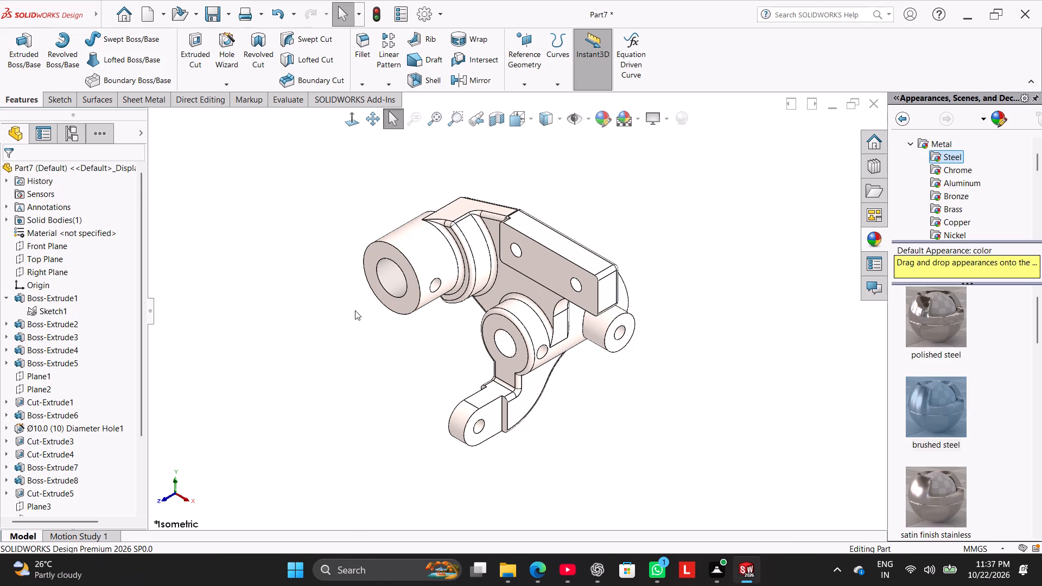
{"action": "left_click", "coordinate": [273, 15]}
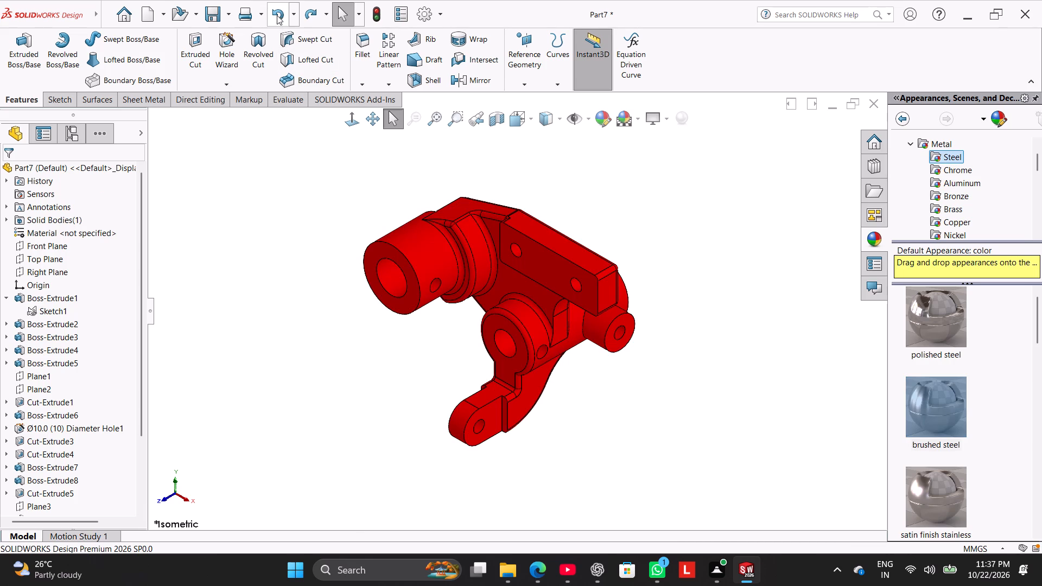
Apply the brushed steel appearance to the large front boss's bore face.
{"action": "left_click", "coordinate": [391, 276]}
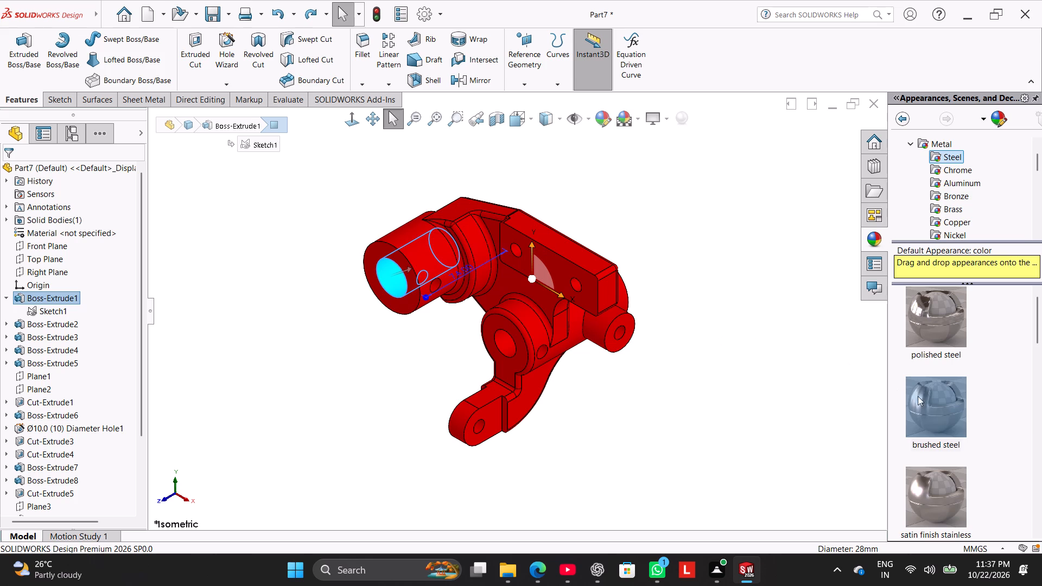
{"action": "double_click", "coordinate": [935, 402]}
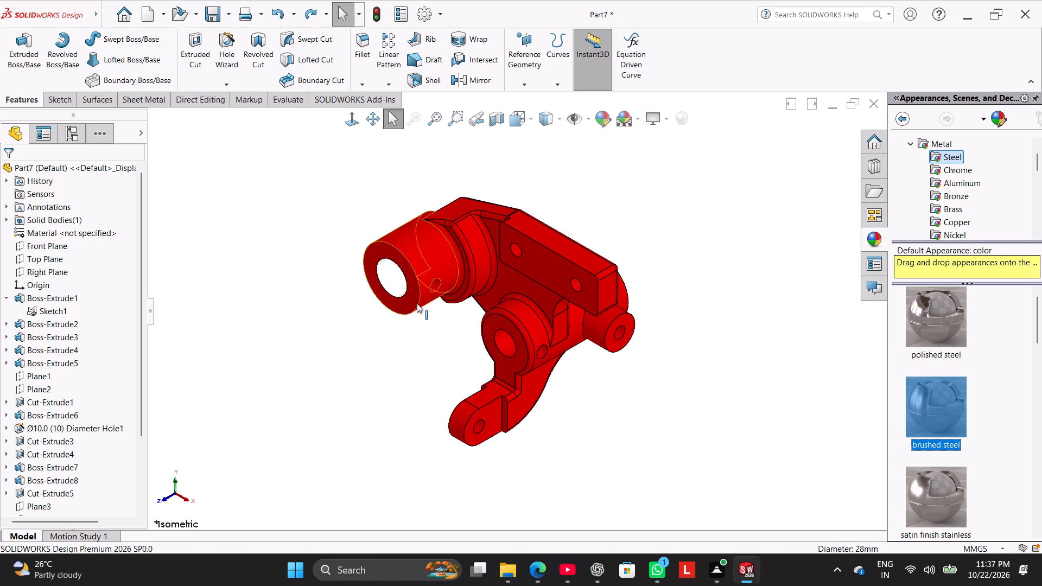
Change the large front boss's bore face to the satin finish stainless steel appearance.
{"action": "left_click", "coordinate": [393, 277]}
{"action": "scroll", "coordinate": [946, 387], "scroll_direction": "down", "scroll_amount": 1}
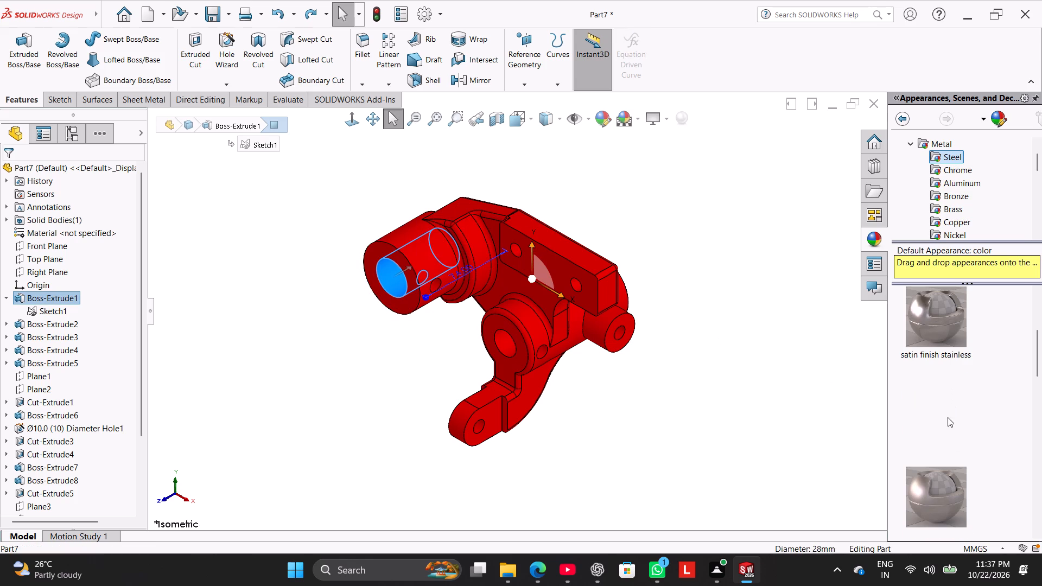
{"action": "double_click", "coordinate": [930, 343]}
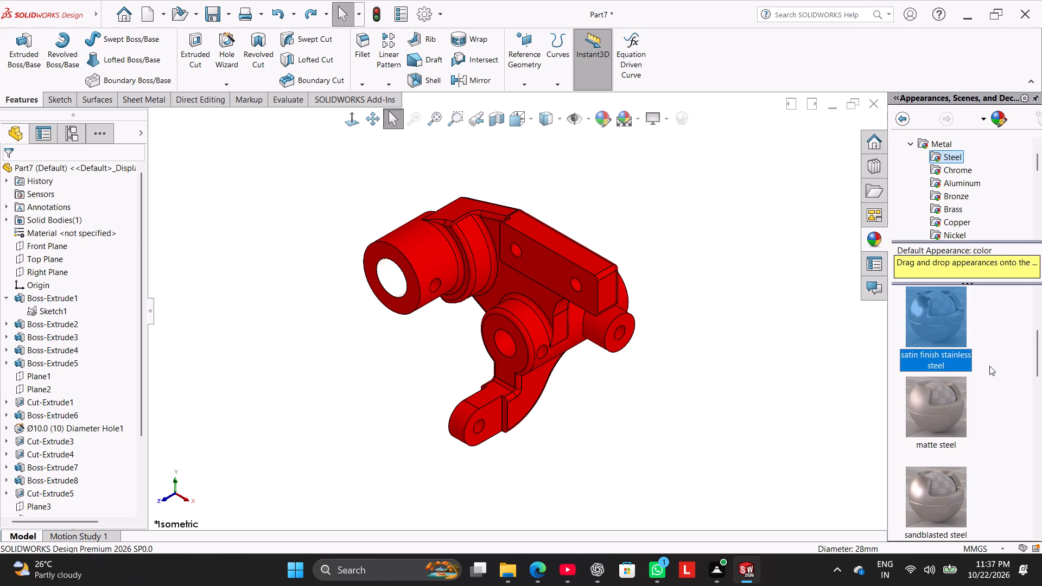
Change the large front boss's bore face to the matte steel appearance.
{"action": "left_click_drag", "start_coordinate": [1037, 353], "coordinate": [1038, 369]}
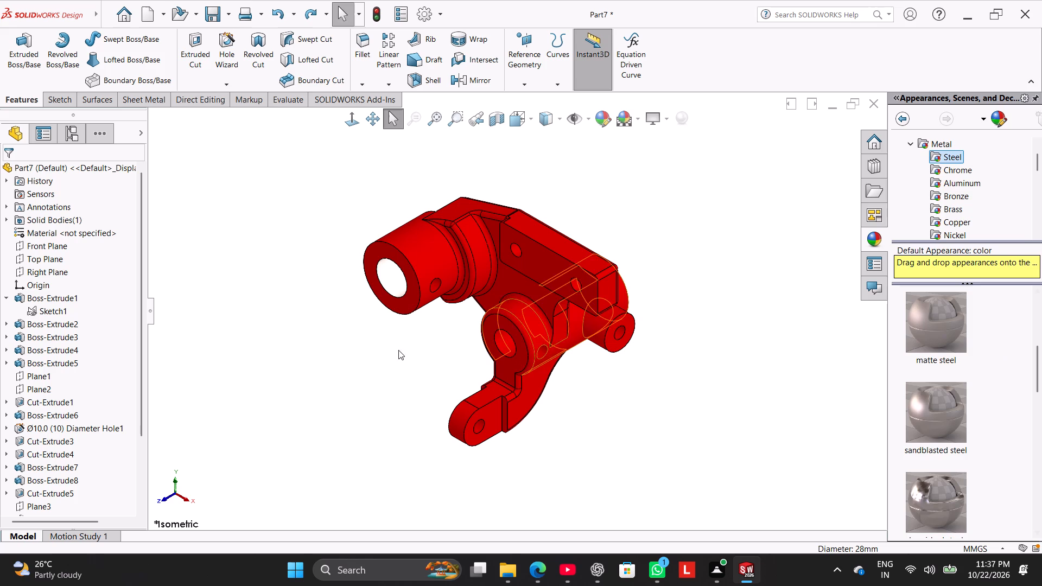
{"action": "left_click", "coordinate": [382, 278]}
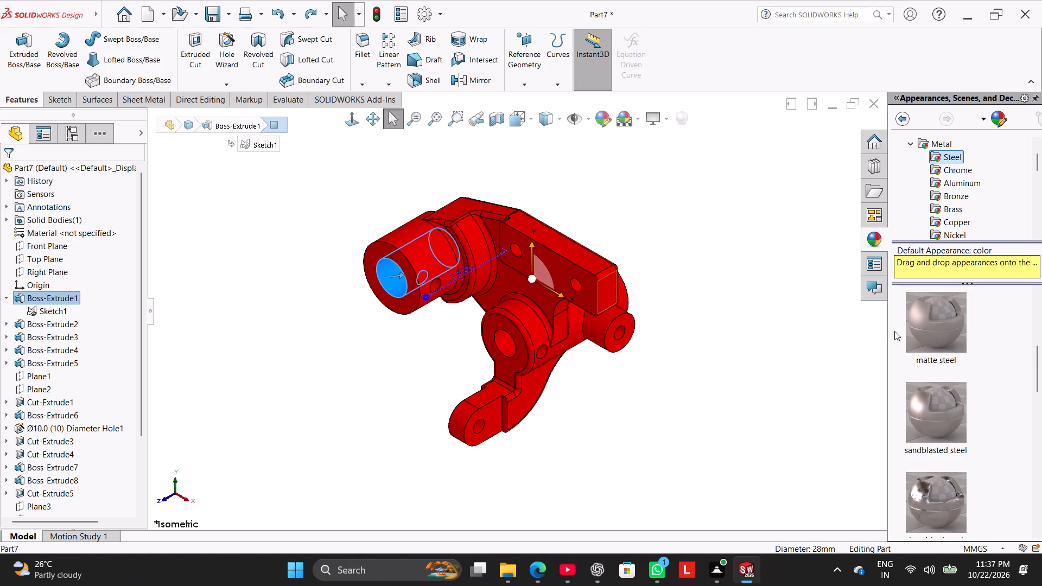
{"action": "double_click", "coordinate": [923, 327]}
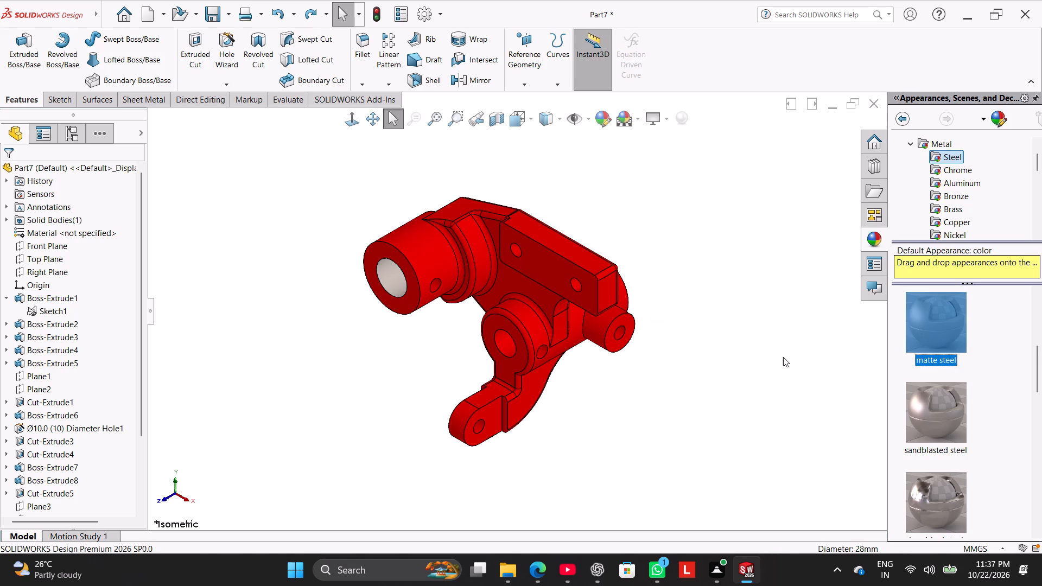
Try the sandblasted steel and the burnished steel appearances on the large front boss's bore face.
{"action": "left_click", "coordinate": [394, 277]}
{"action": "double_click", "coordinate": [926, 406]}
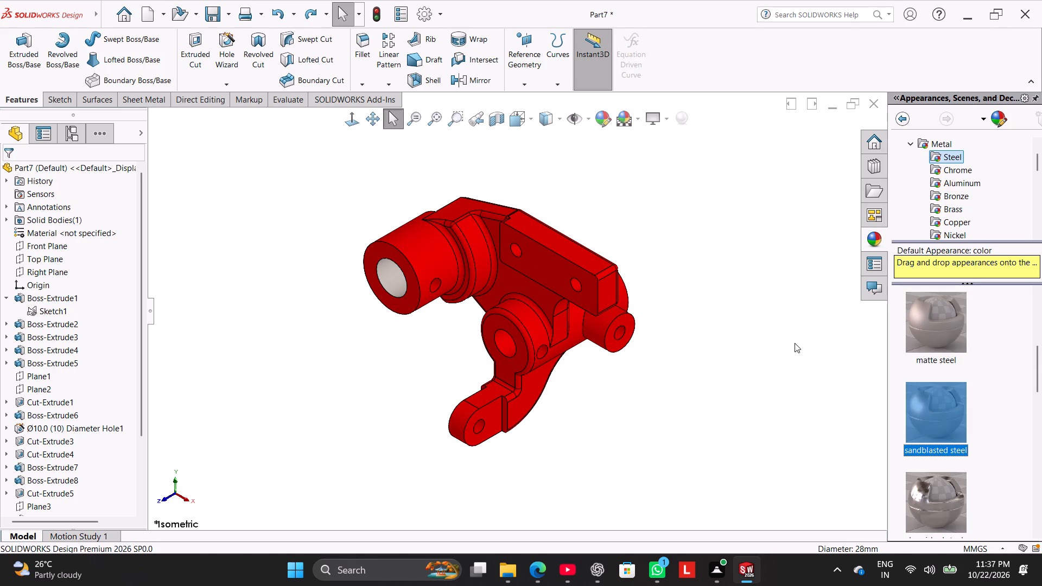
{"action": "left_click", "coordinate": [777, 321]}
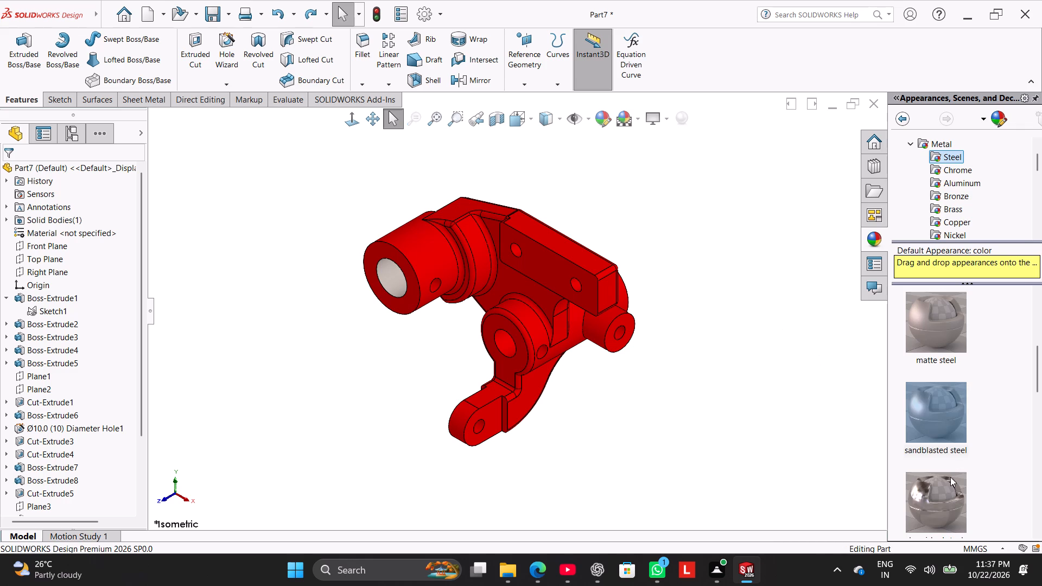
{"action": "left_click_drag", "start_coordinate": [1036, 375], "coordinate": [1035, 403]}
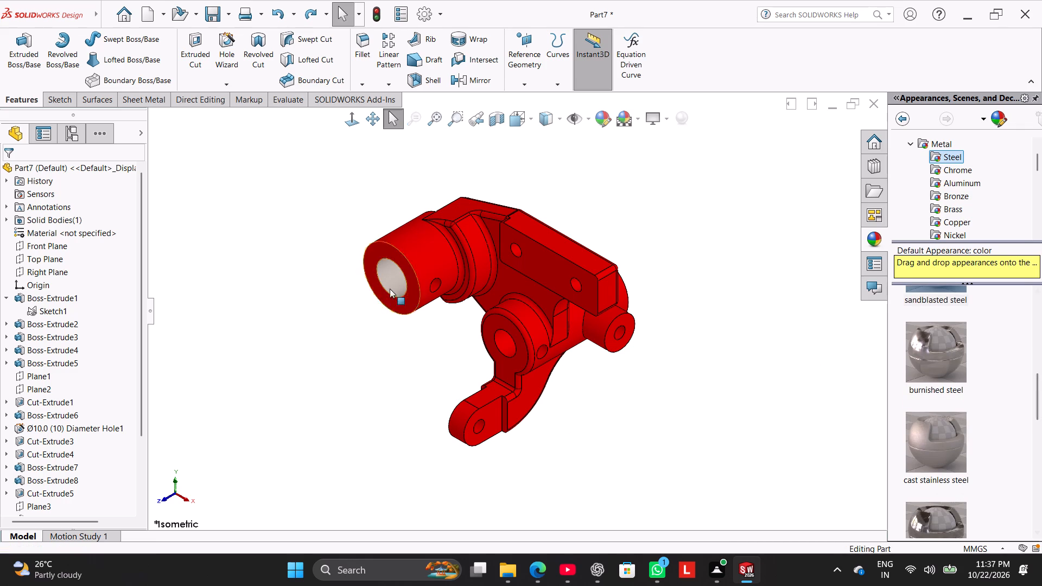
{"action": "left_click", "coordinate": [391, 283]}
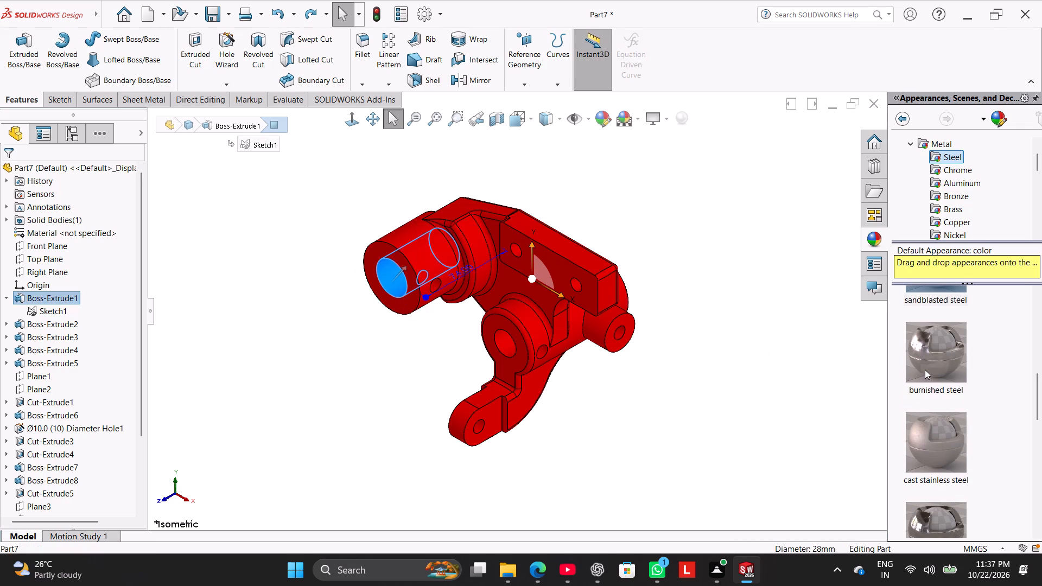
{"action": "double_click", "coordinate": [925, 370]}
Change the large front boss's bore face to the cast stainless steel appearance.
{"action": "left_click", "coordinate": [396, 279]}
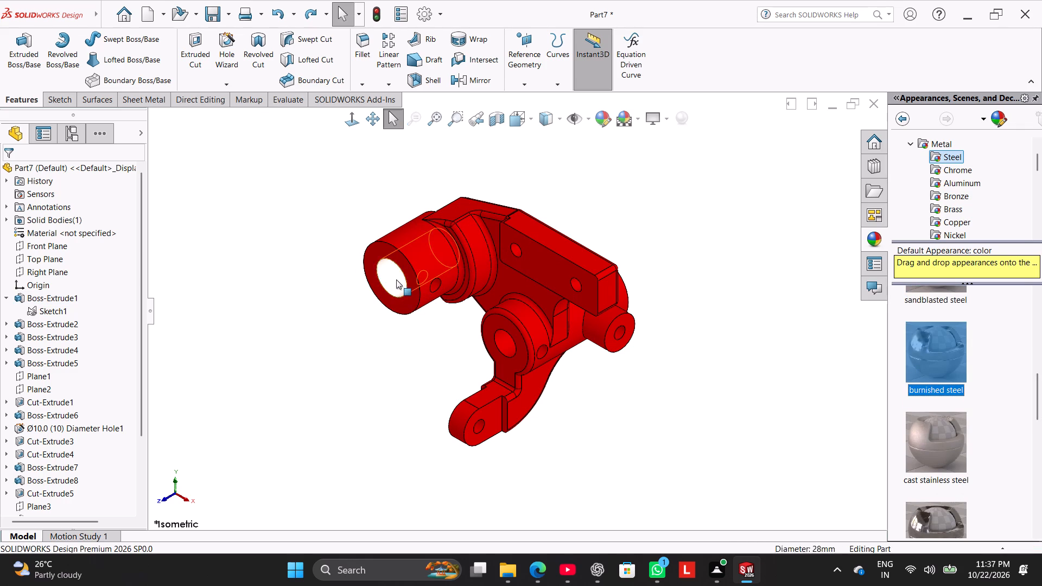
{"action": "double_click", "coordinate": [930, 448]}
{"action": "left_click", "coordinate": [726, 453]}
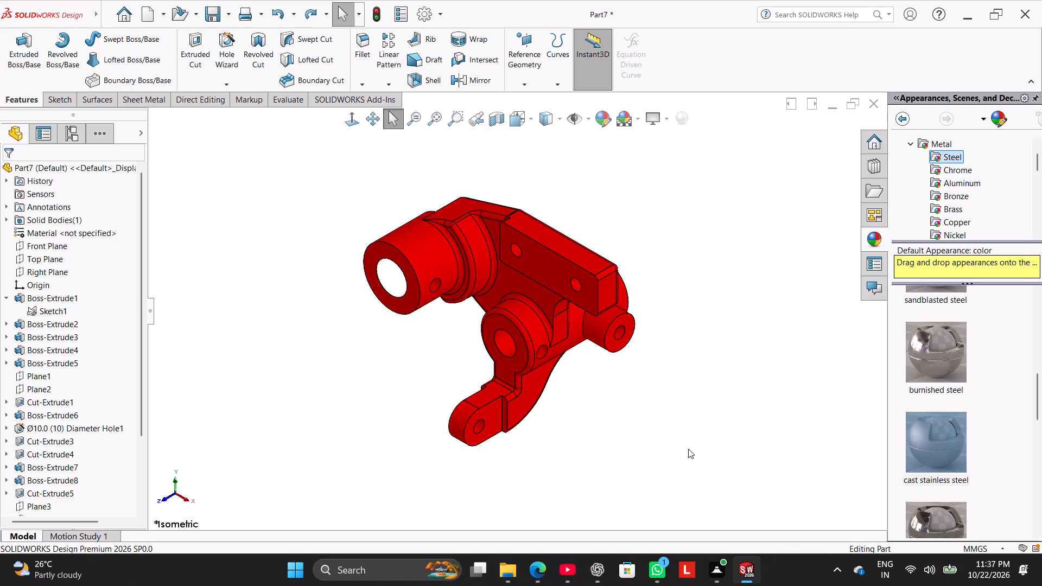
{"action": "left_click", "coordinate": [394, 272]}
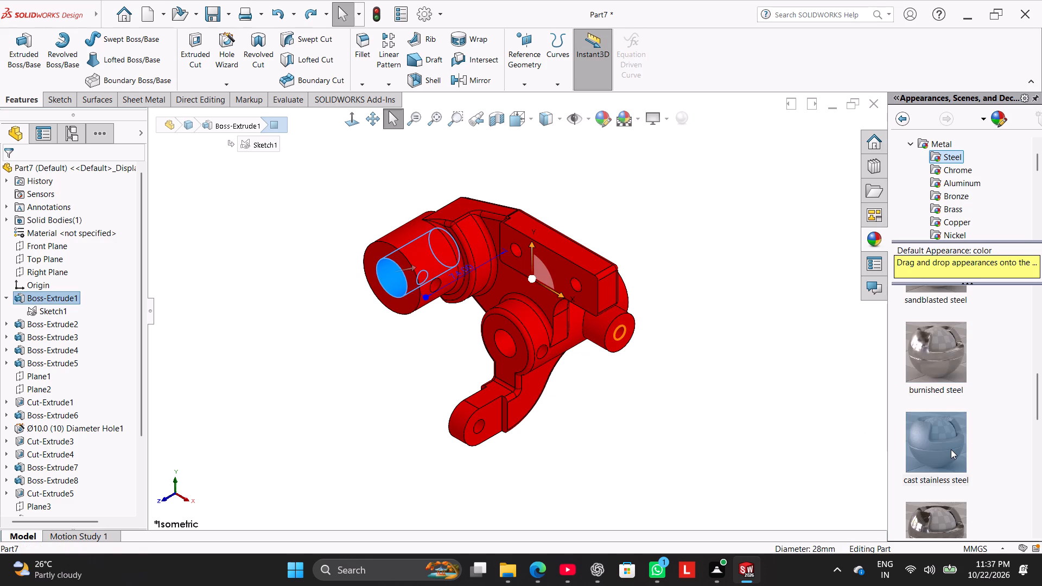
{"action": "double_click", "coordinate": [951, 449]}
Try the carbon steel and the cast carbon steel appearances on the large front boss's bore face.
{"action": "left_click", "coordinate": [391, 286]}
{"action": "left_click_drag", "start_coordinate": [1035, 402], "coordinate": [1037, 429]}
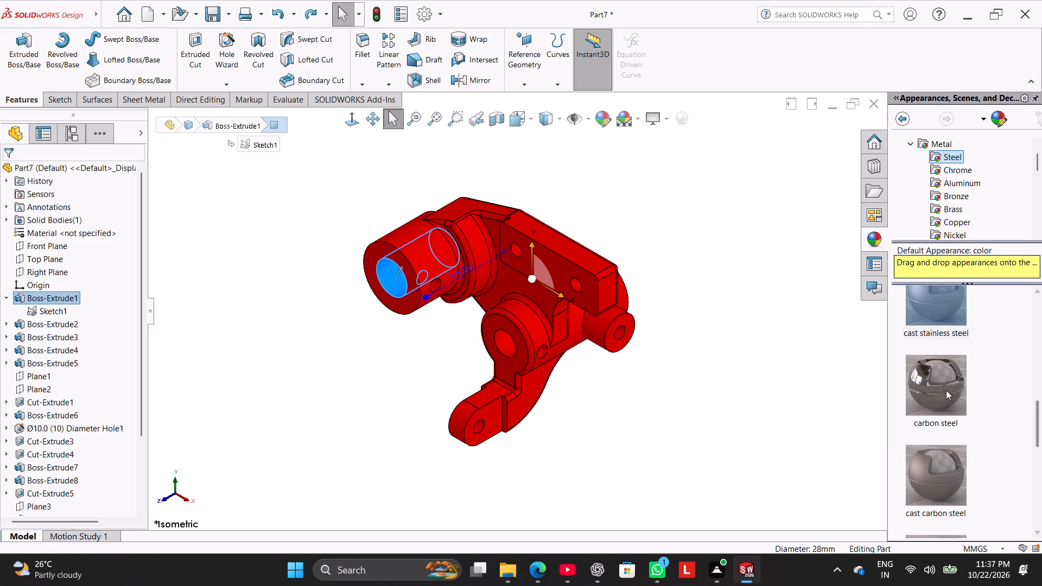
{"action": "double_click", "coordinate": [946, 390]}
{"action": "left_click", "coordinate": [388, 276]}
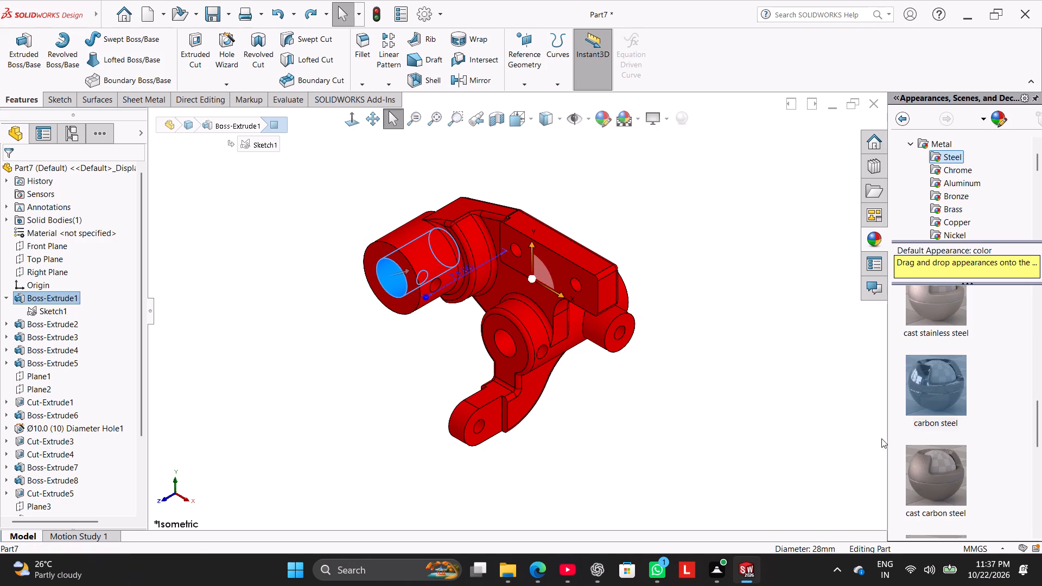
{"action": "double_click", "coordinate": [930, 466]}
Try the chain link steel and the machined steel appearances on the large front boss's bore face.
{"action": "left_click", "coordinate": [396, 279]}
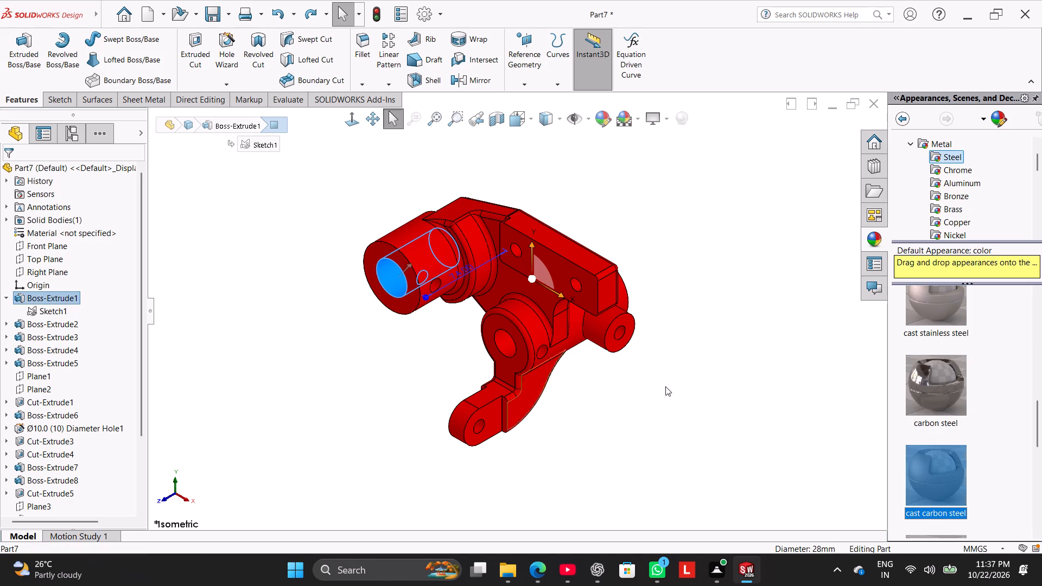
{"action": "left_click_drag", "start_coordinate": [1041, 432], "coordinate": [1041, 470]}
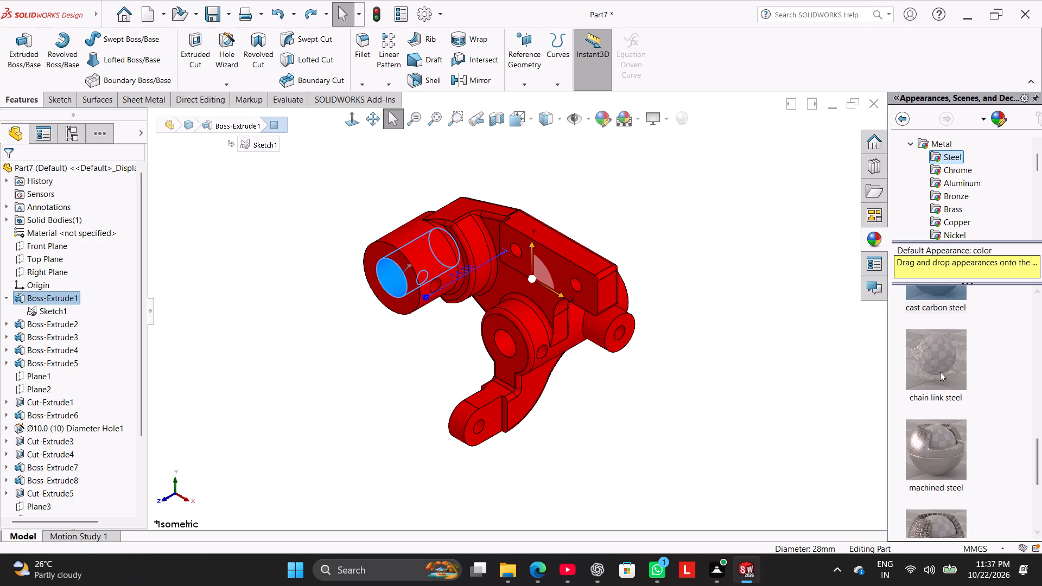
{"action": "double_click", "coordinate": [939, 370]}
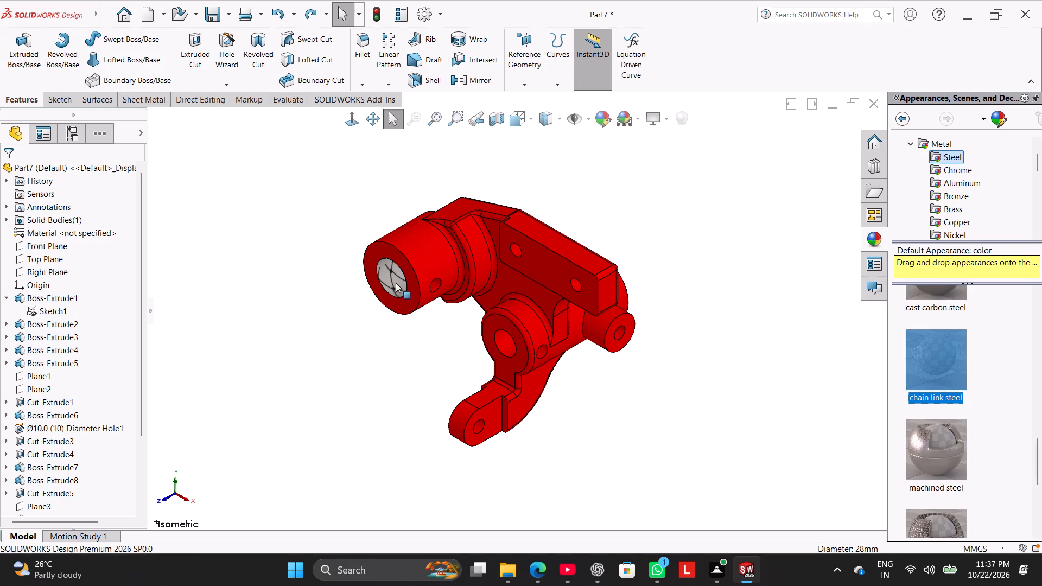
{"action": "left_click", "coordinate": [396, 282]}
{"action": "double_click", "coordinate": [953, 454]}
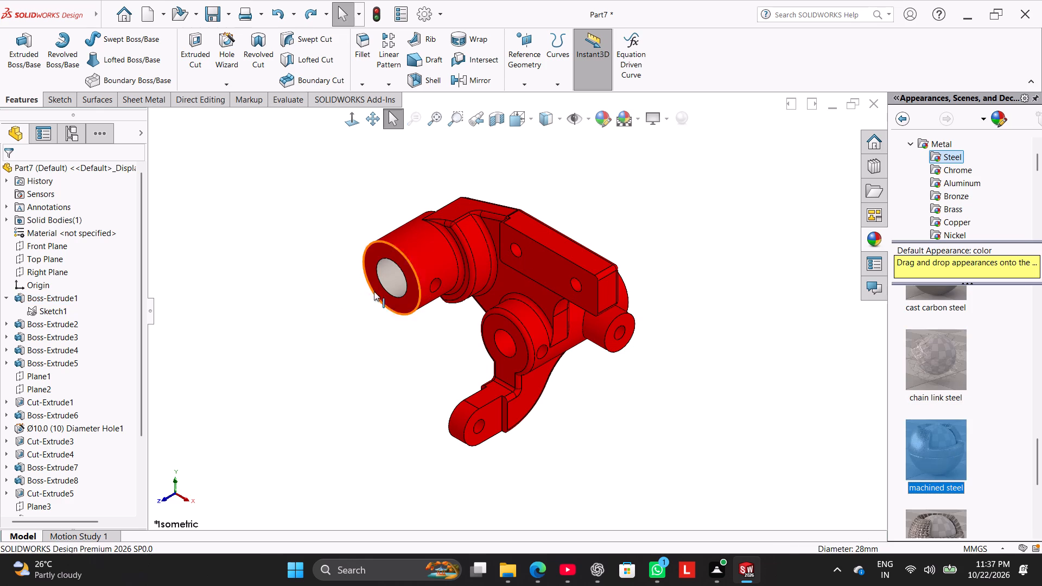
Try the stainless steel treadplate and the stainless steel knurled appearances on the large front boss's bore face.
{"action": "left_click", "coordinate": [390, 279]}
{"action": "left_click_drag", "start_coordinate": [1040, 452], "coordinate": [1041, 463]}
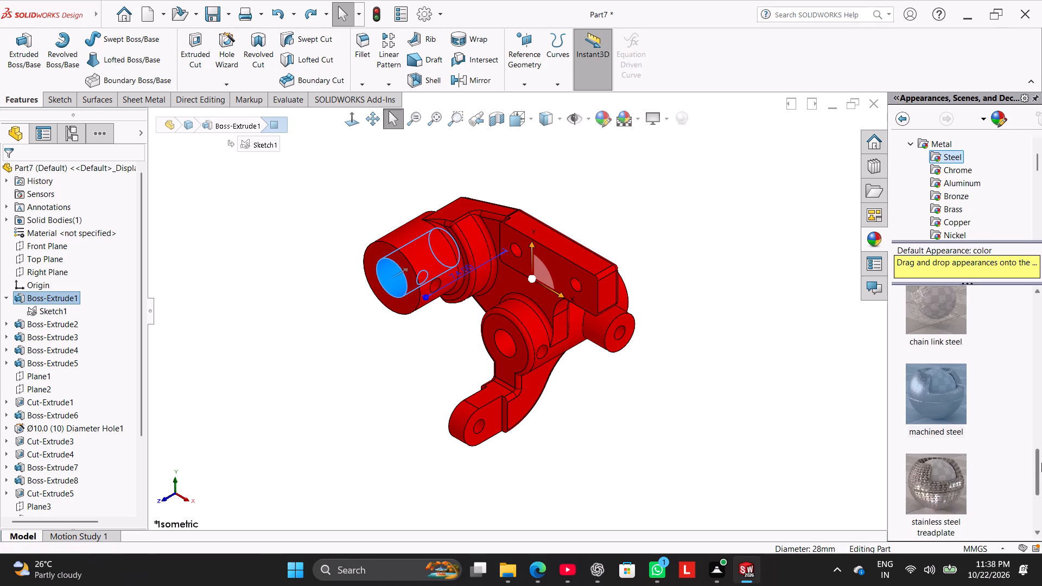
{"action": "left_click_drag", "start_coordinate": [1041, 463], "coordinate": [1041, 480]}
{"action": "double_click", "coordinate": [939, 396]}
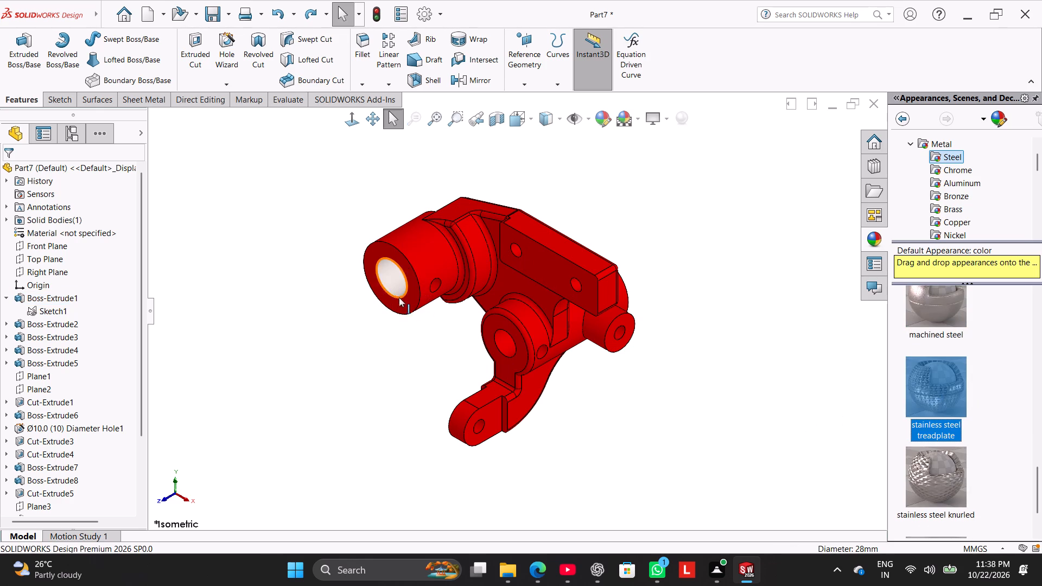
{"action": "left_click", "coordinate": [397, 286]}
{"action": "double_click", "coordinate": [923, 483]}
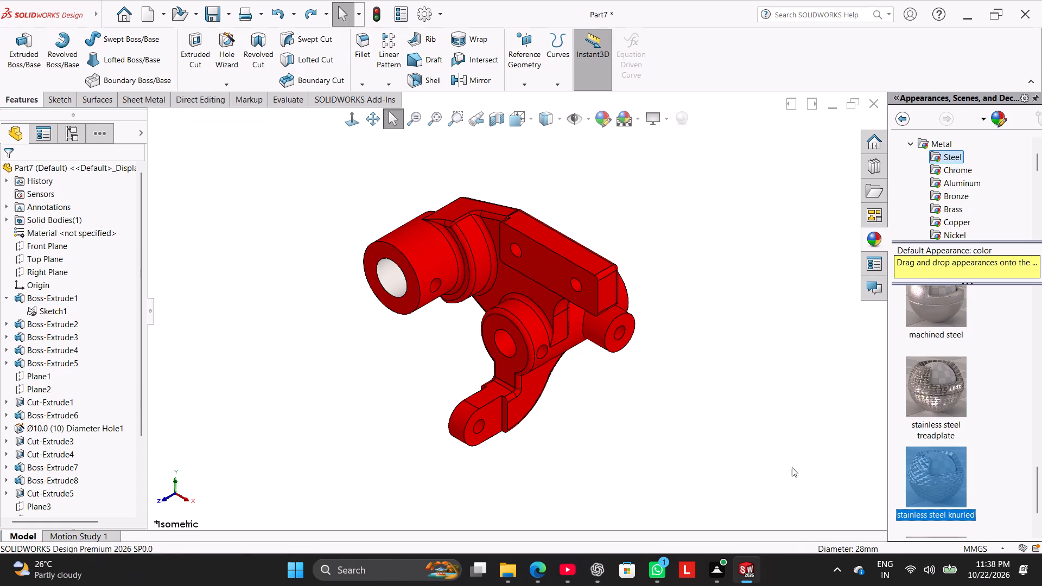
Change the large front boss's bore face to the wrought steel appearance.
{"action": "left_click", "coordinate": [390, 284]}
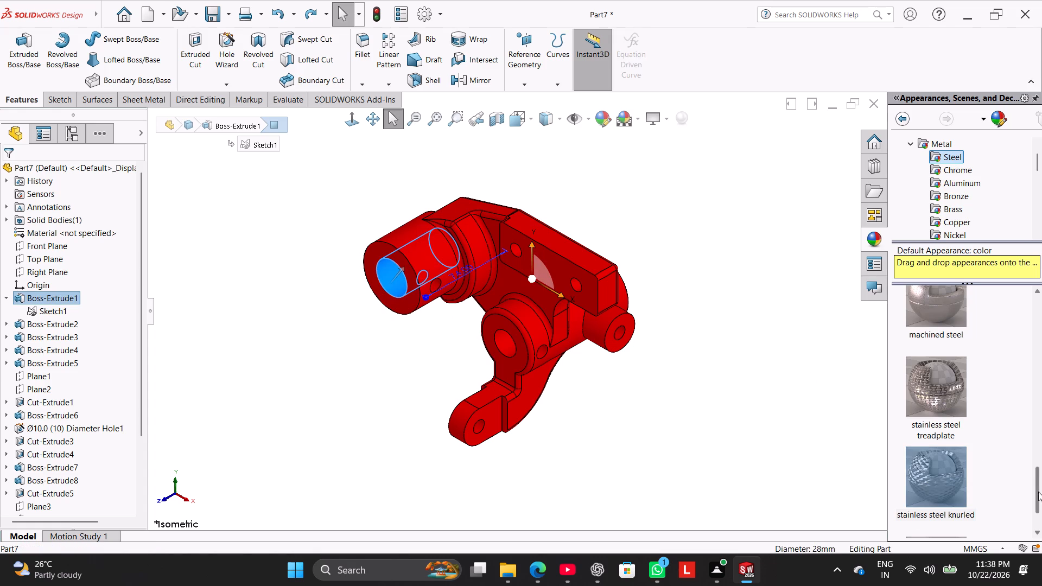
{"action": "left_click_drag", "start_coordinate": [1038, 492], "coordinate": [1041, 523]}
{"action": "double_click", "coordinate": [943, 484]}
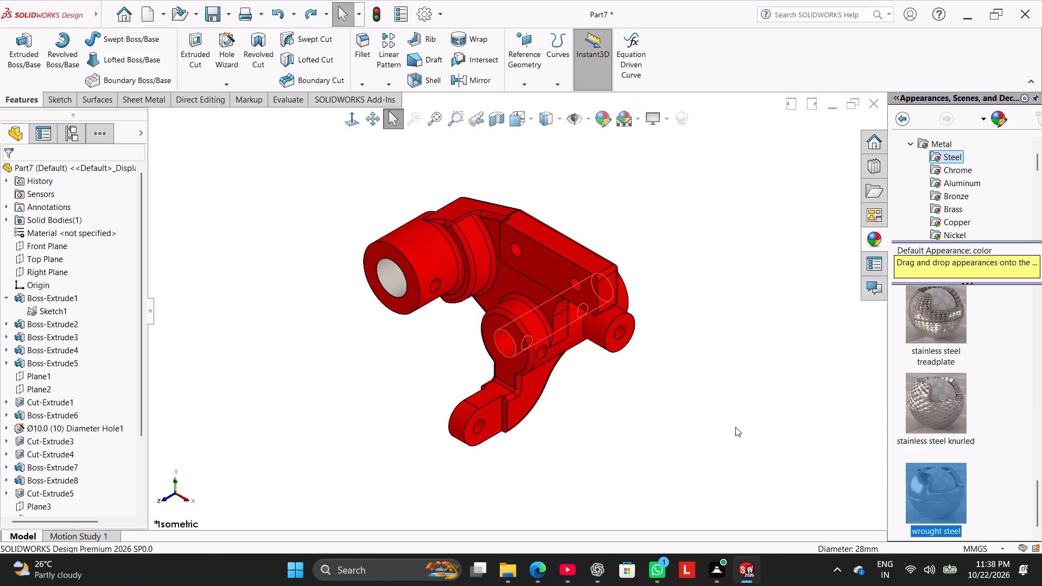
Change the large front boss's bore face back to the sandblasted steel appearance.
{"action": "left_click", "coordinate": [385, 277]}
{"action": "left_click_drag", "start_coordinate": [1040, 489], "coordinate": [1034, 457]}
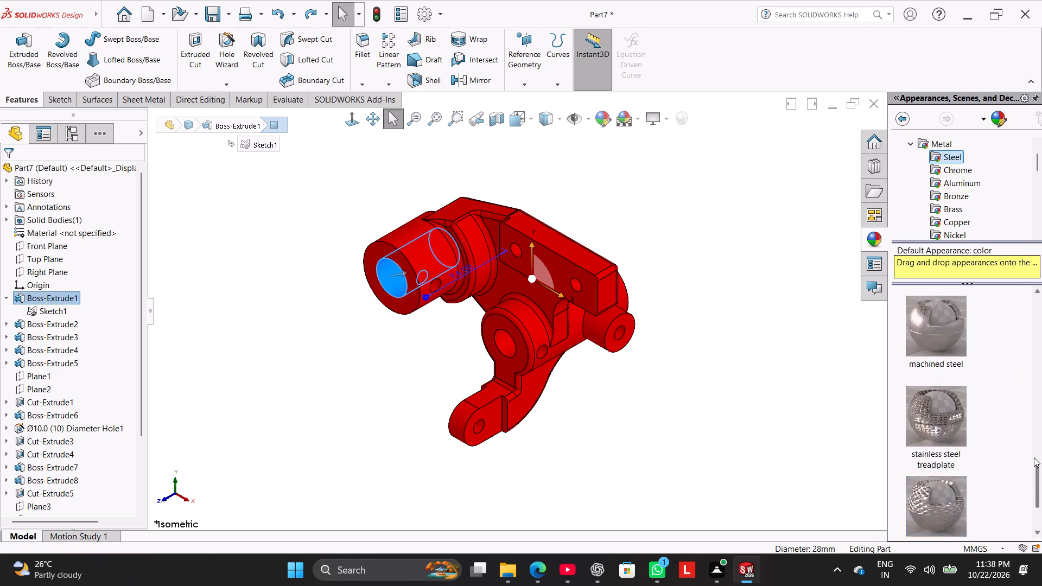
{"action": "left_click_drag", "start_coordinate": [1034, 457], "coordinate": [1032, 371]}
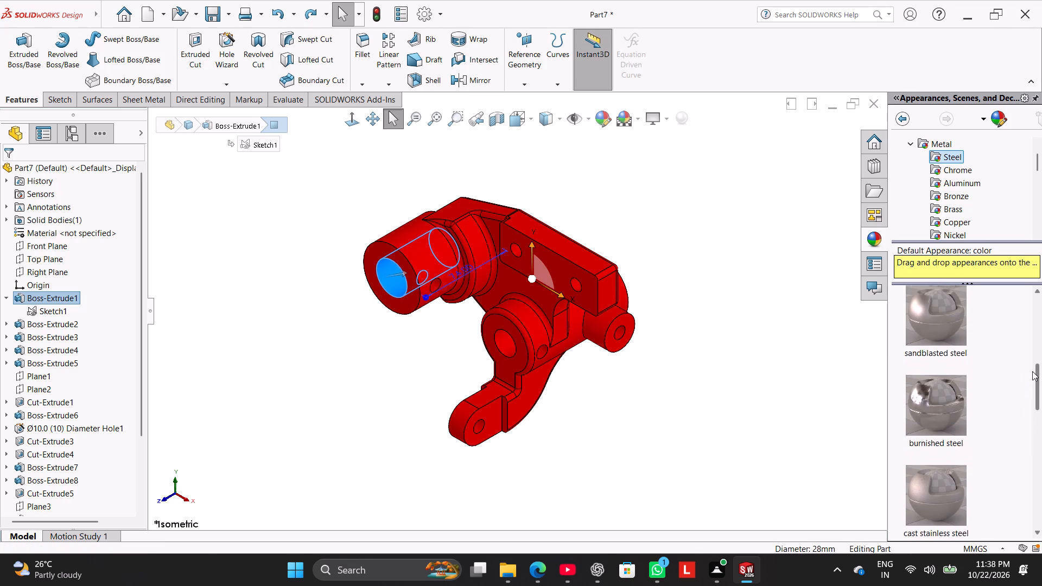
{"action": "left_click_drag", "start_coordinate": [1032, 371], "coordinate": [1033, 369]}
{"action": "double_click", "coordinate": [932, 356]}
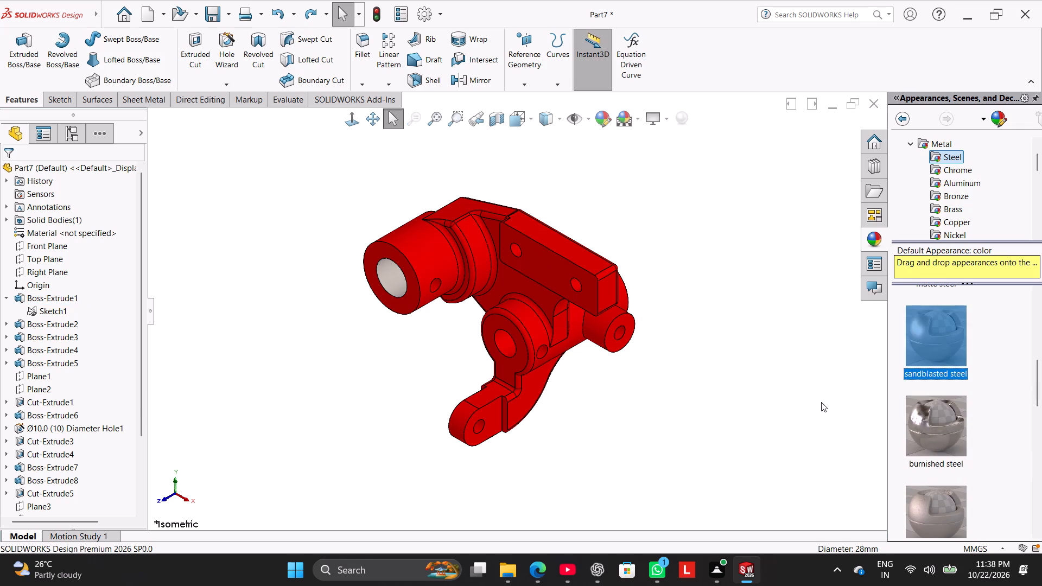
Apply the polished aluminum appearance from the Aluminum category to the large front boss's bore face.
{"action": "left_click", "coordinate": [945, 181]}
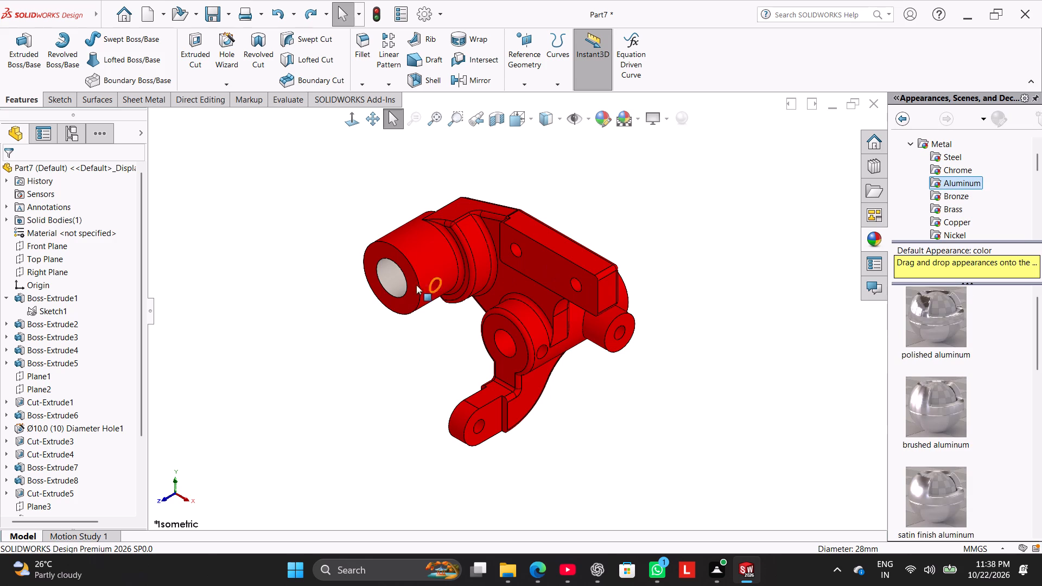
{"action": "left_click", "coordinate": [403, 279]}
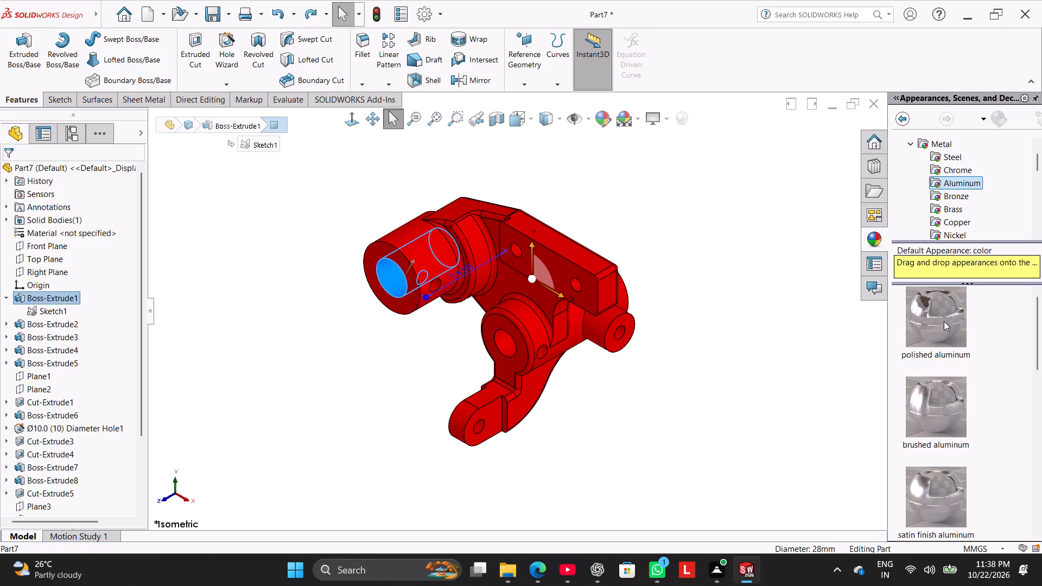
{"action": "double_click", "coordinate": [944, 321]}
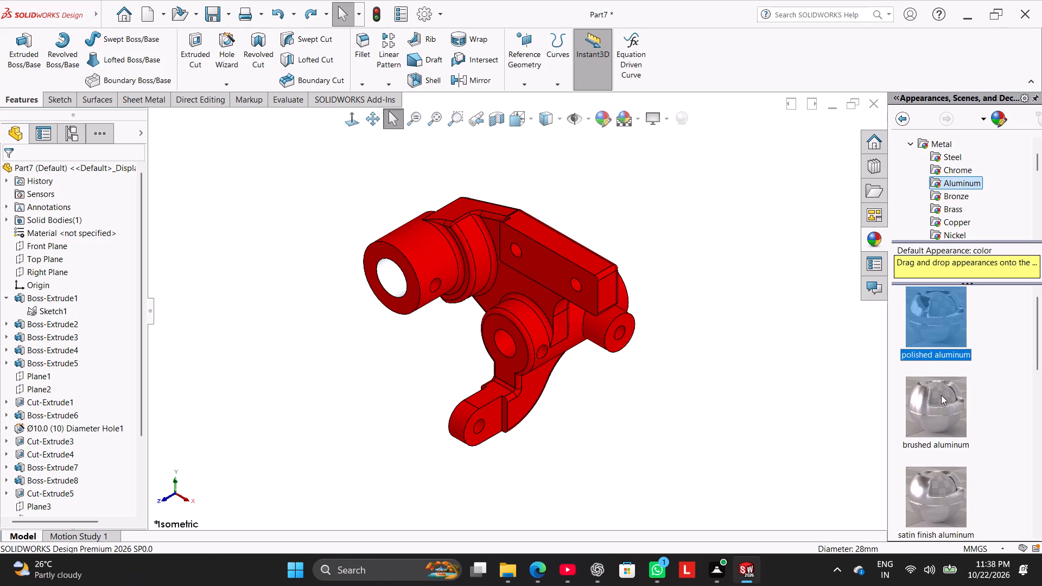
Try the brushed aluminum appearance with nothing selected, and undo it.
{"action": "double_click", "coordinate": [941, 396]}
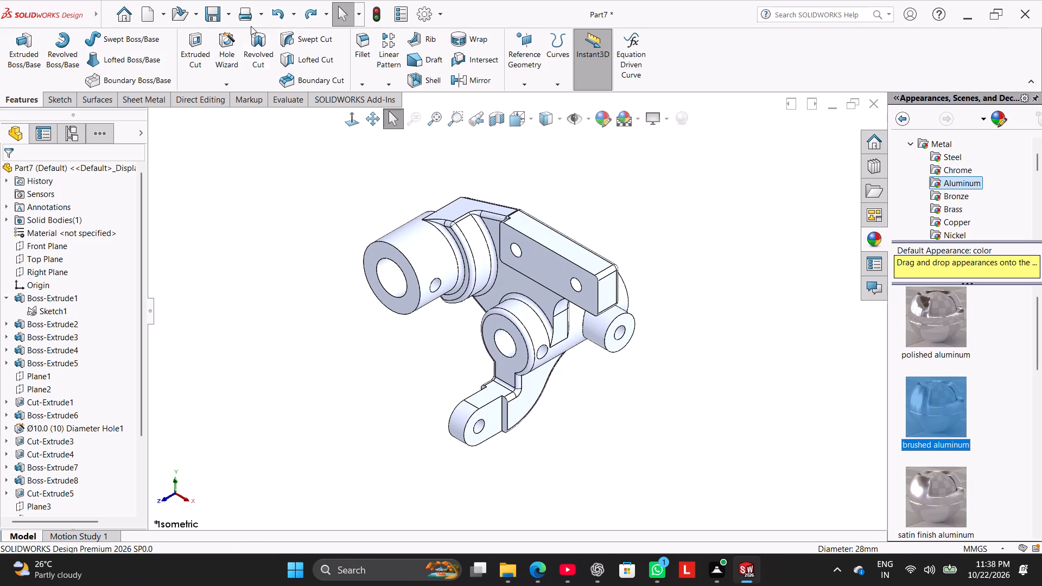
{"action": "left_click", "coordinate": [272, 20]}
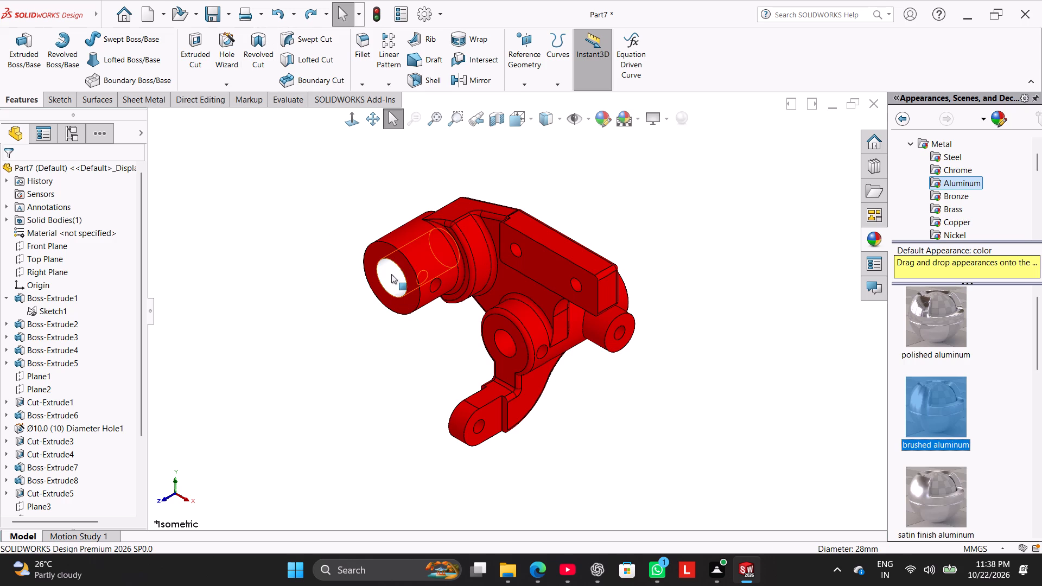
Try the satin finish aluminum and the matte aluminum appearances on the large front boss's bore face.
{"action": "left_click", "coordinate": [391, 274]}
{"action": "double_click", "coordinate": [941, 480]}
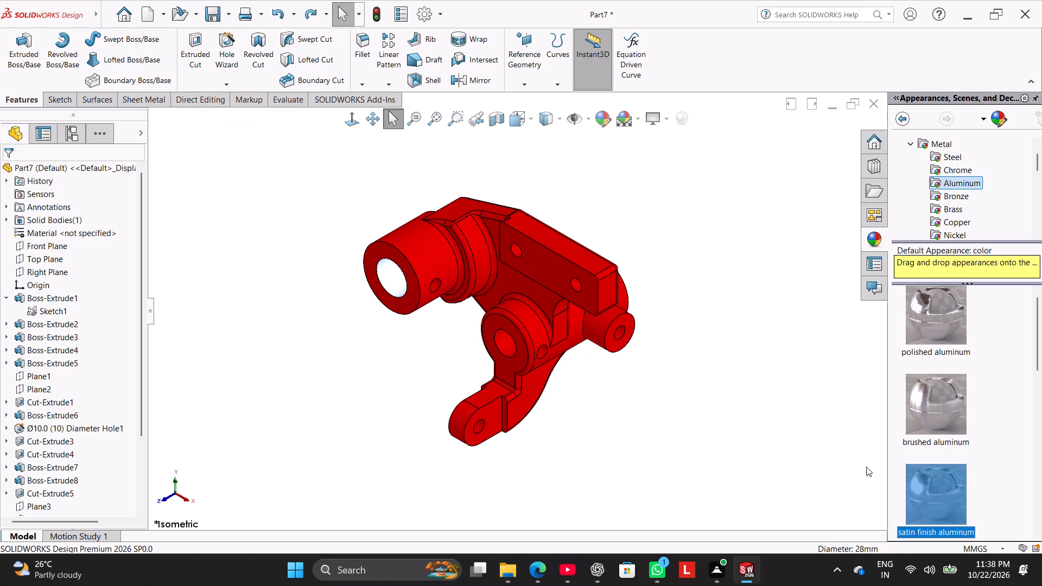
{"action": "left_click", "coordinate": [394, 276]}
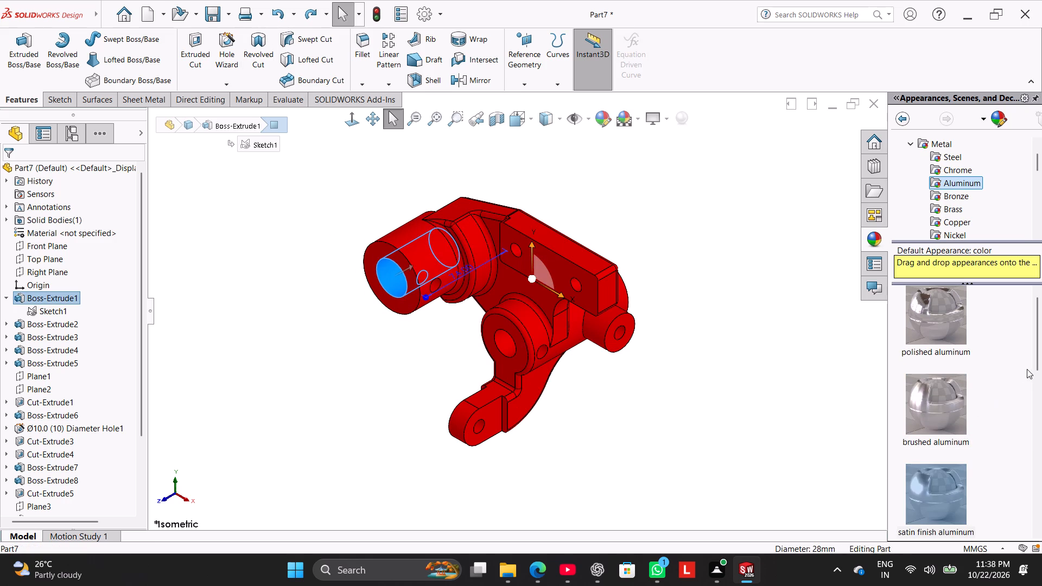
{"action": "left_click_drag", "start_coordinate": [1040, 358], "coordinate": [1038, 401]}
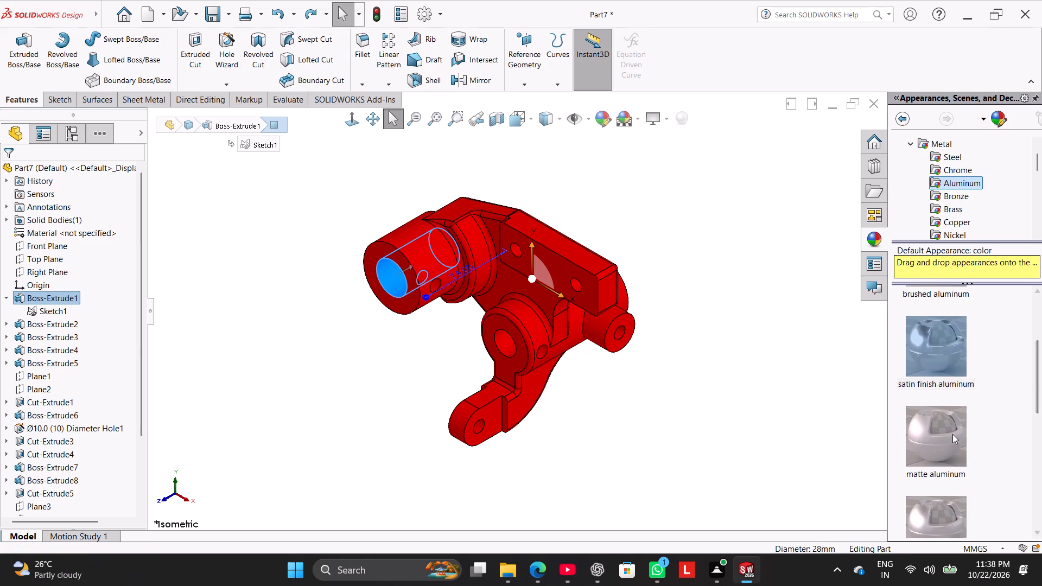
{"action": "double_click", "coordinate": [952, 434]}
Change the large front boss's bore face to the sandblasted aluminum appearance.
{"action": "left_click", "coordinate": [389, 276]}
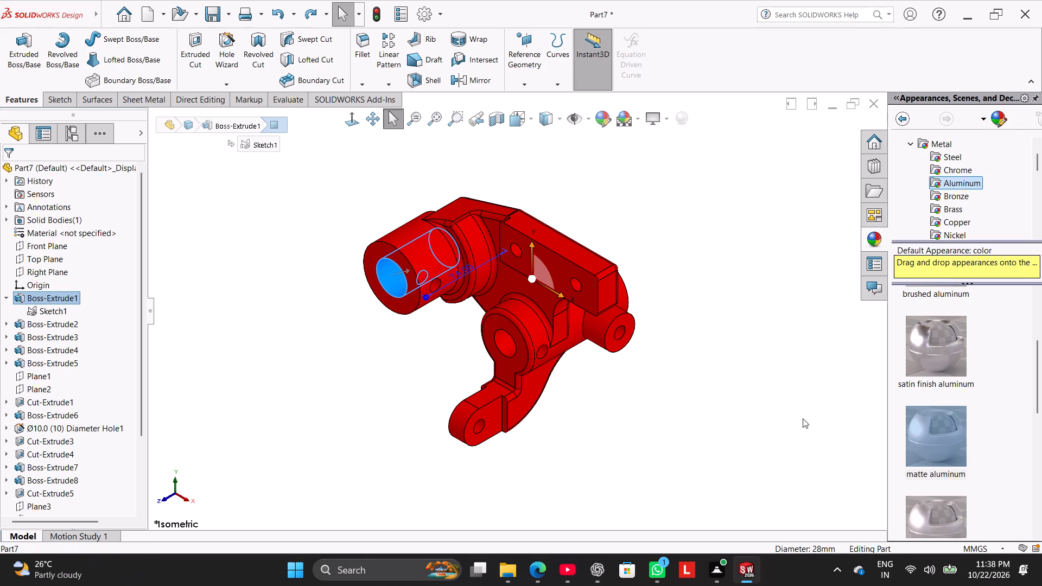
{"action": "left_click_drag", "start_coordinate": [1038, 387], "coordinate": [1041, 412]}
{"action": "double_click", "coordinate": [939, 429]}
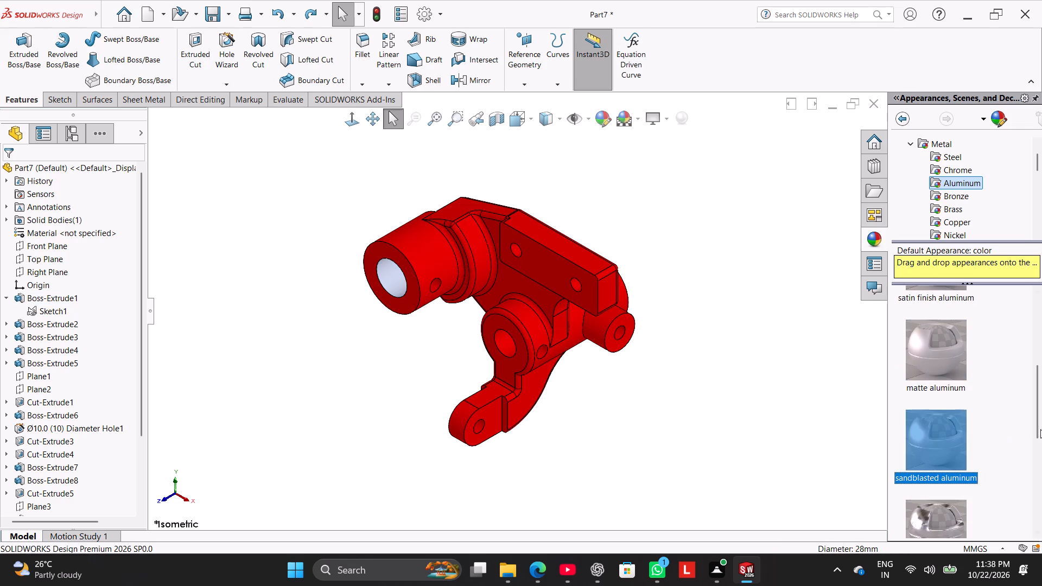
Change the large front boss's bore face to the burnished aluminum appearance.
{"action": "left_click_drag", "start_coordinate": [1040, 417], "coordinate": [1041, 443]}
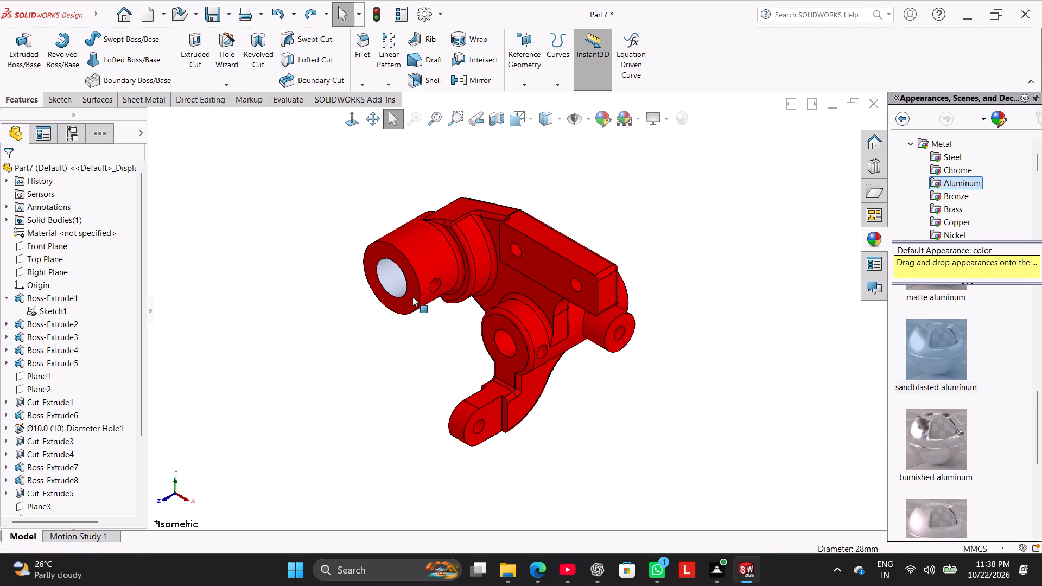
{"action": "left_click", "coordinate": [401, 276]}
{"action": "double_click", "coordinate": [925, 437]}
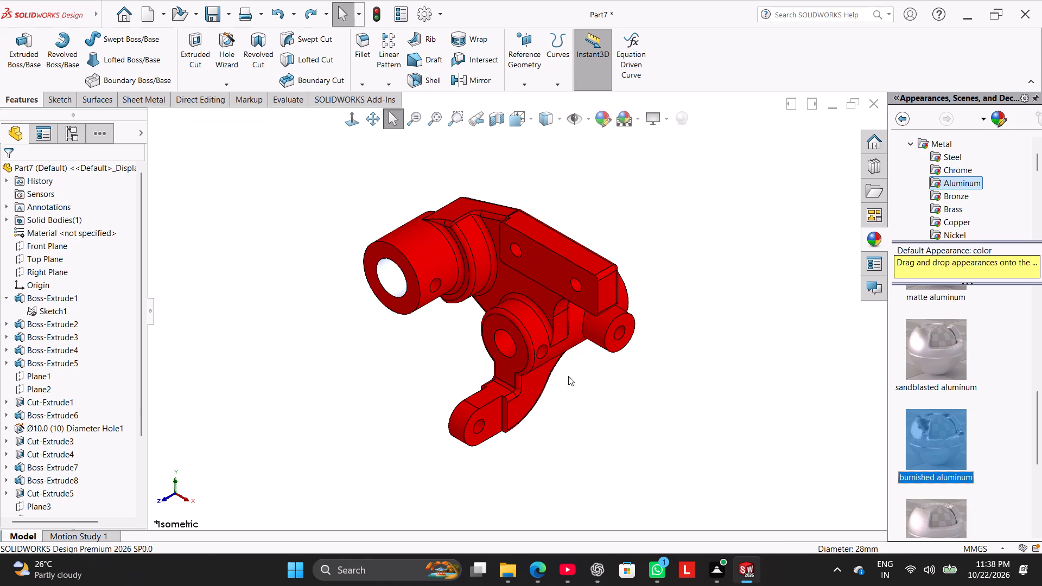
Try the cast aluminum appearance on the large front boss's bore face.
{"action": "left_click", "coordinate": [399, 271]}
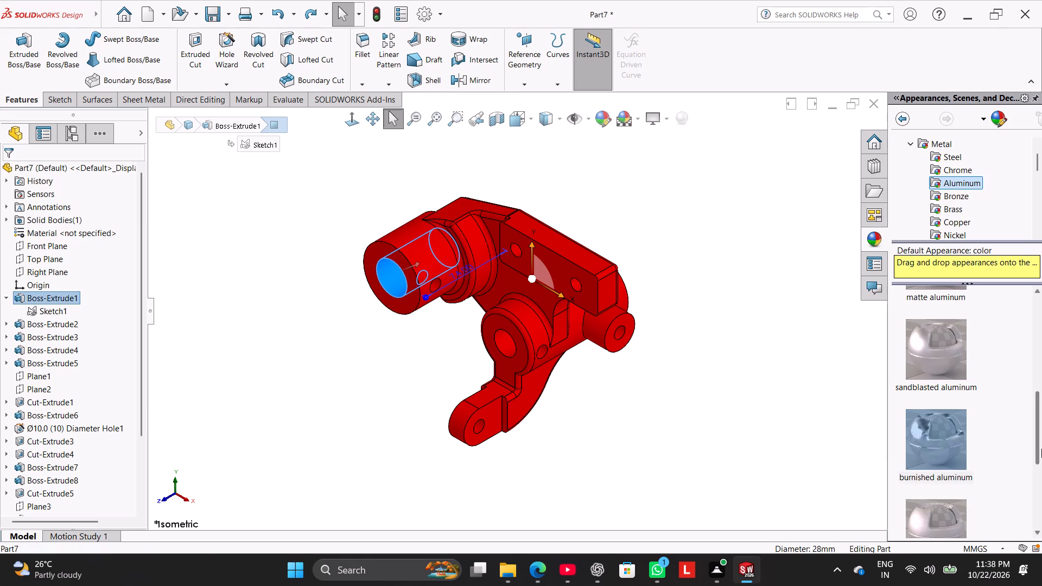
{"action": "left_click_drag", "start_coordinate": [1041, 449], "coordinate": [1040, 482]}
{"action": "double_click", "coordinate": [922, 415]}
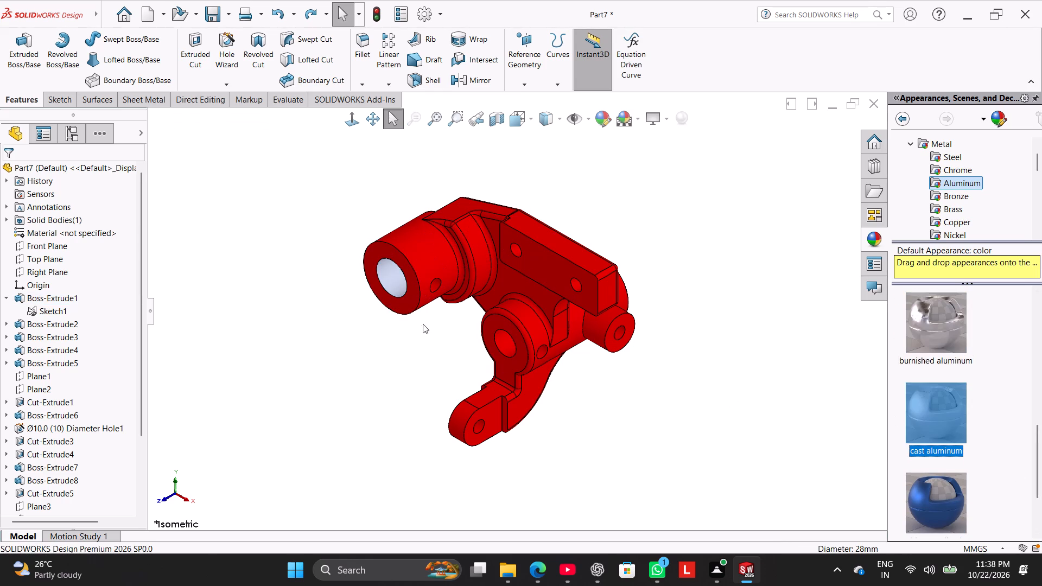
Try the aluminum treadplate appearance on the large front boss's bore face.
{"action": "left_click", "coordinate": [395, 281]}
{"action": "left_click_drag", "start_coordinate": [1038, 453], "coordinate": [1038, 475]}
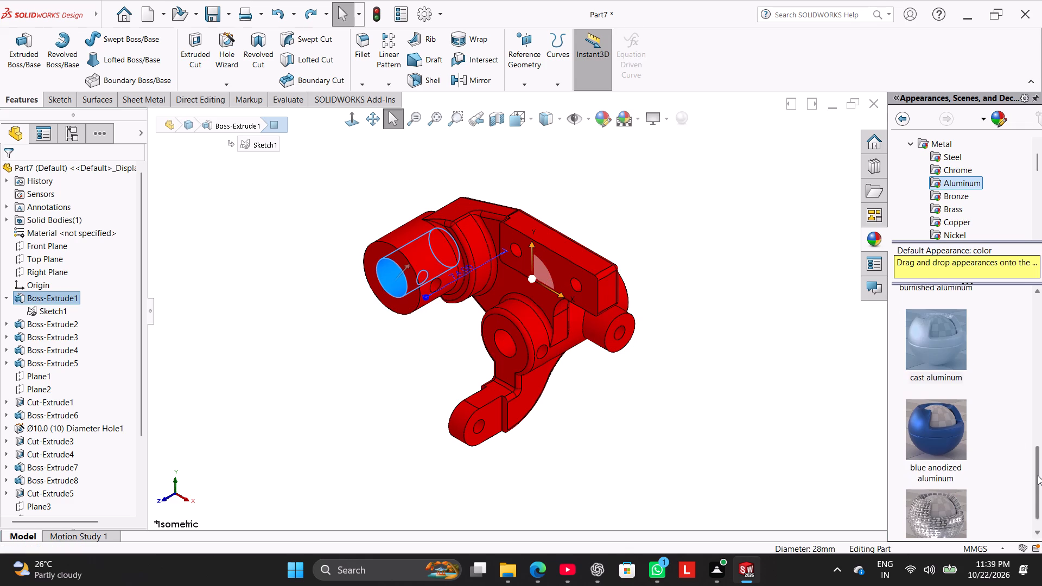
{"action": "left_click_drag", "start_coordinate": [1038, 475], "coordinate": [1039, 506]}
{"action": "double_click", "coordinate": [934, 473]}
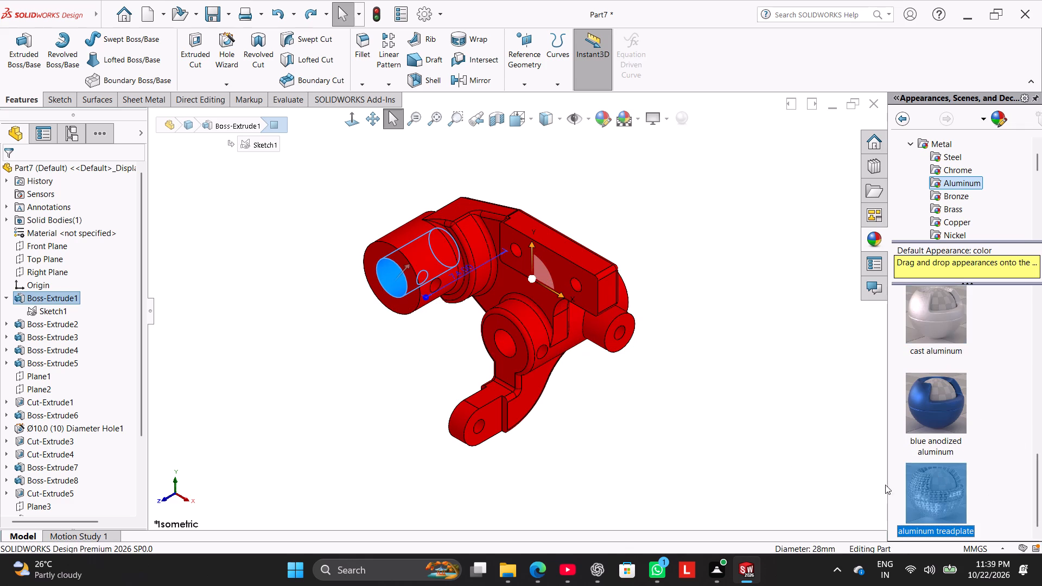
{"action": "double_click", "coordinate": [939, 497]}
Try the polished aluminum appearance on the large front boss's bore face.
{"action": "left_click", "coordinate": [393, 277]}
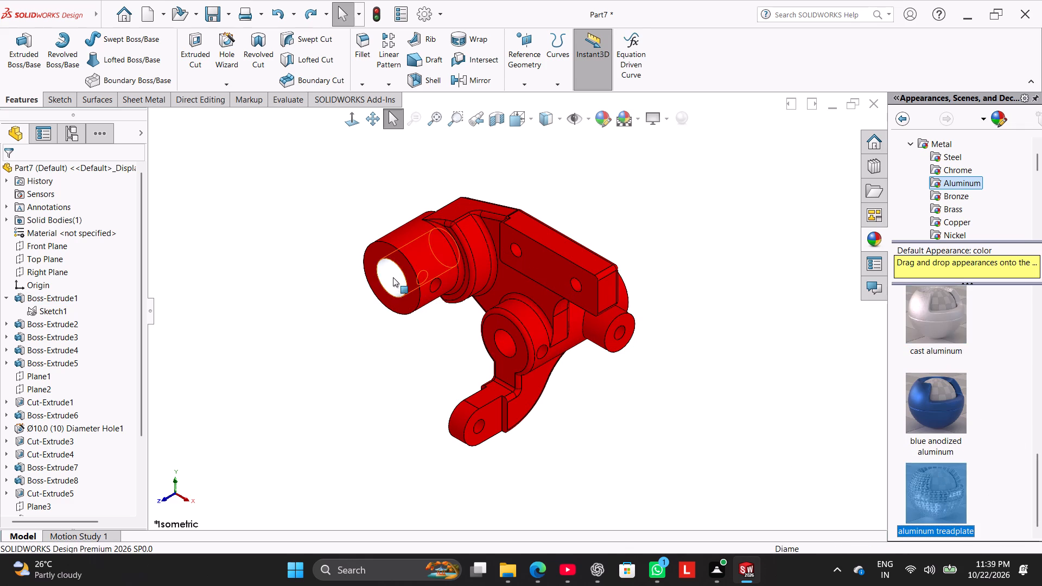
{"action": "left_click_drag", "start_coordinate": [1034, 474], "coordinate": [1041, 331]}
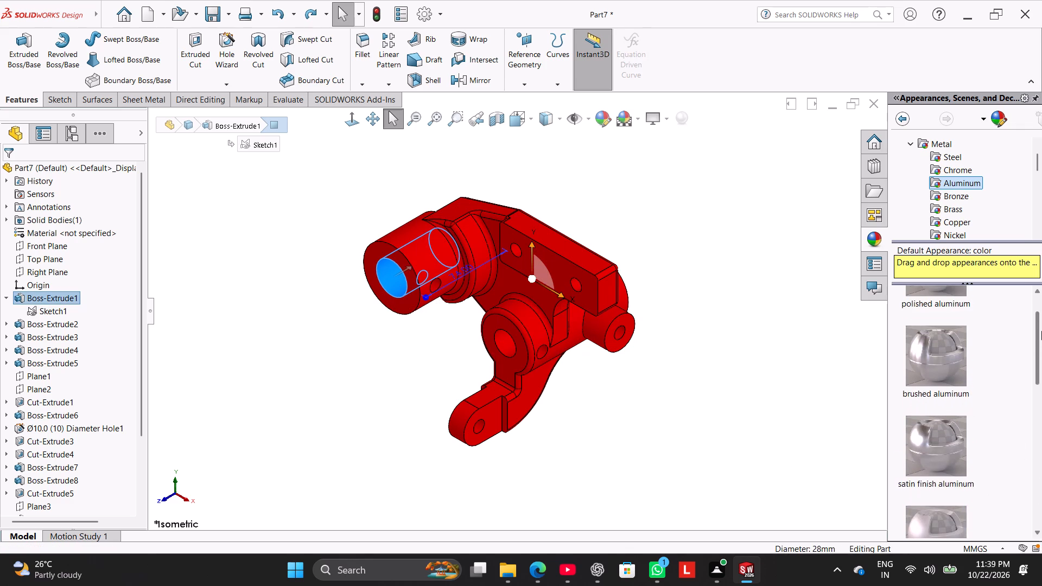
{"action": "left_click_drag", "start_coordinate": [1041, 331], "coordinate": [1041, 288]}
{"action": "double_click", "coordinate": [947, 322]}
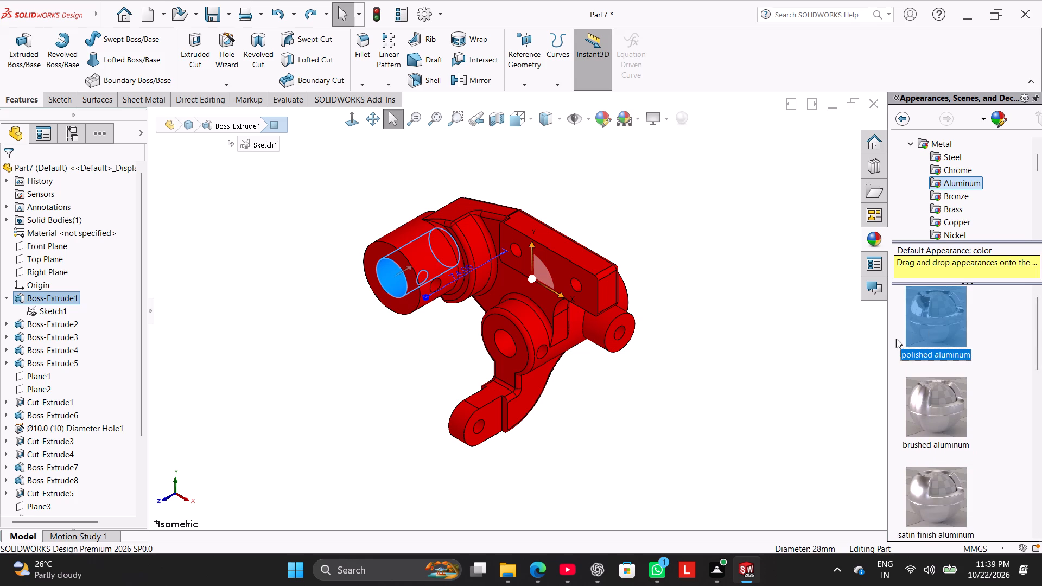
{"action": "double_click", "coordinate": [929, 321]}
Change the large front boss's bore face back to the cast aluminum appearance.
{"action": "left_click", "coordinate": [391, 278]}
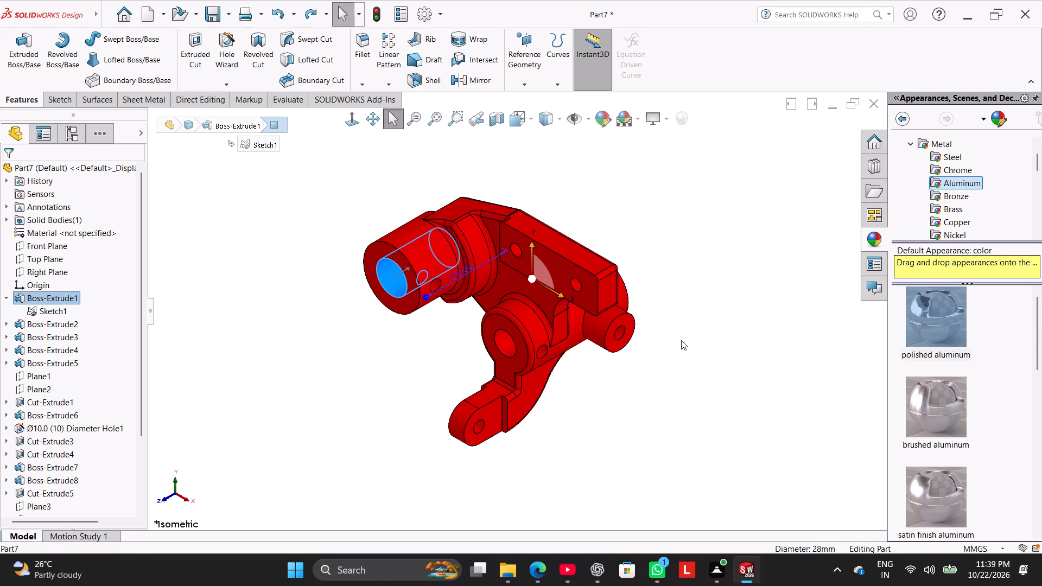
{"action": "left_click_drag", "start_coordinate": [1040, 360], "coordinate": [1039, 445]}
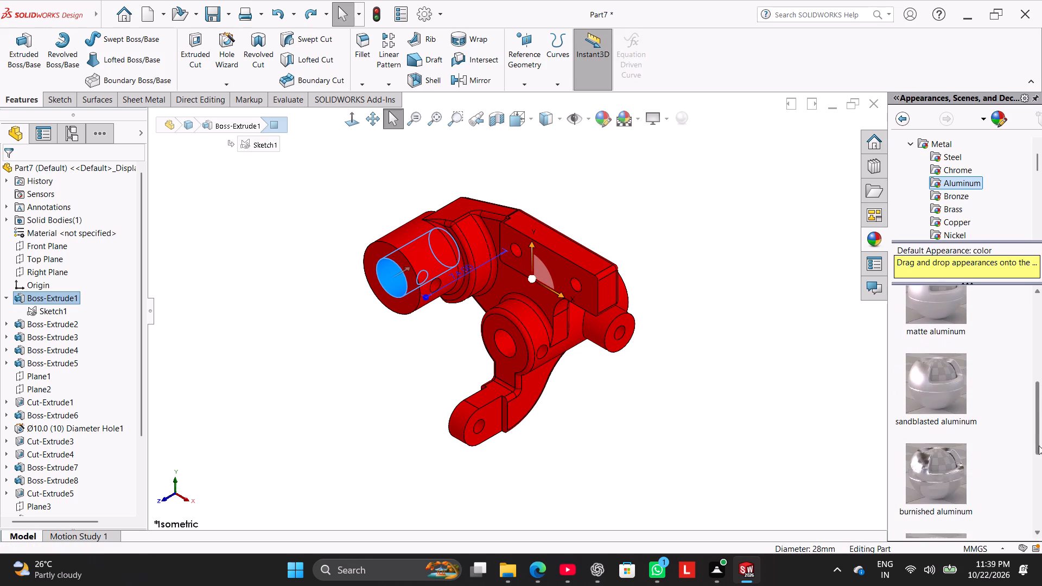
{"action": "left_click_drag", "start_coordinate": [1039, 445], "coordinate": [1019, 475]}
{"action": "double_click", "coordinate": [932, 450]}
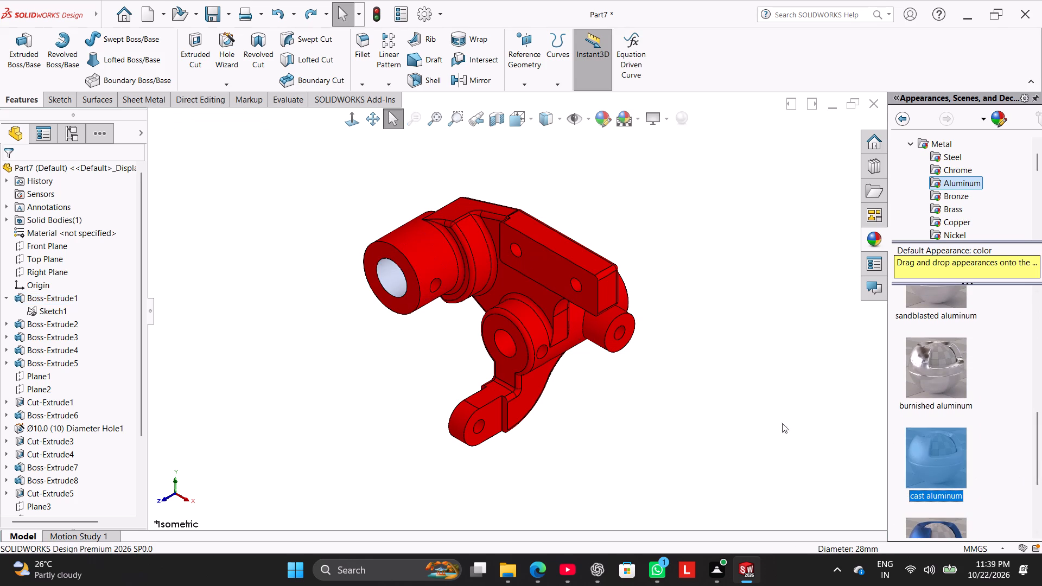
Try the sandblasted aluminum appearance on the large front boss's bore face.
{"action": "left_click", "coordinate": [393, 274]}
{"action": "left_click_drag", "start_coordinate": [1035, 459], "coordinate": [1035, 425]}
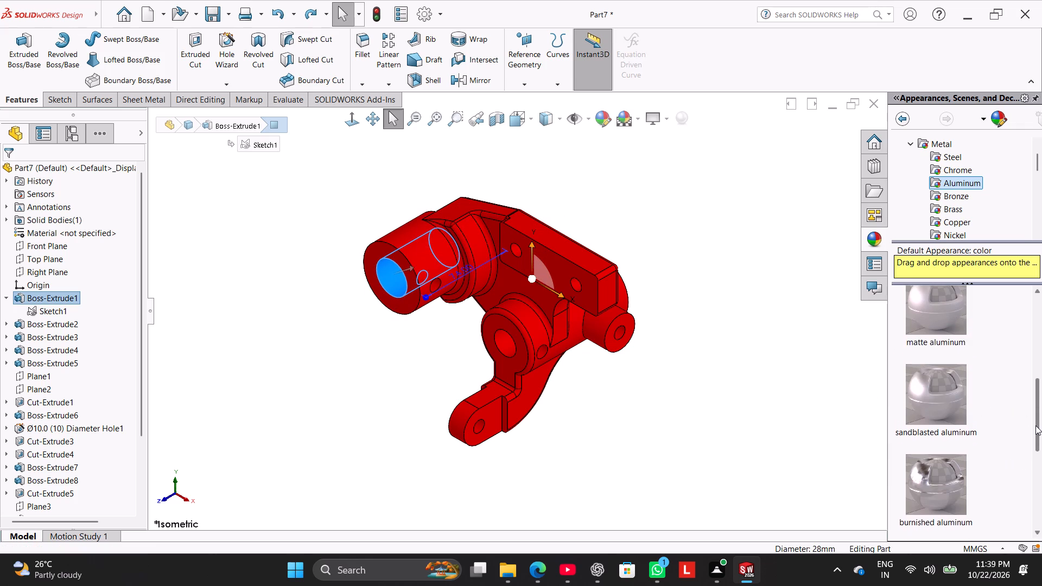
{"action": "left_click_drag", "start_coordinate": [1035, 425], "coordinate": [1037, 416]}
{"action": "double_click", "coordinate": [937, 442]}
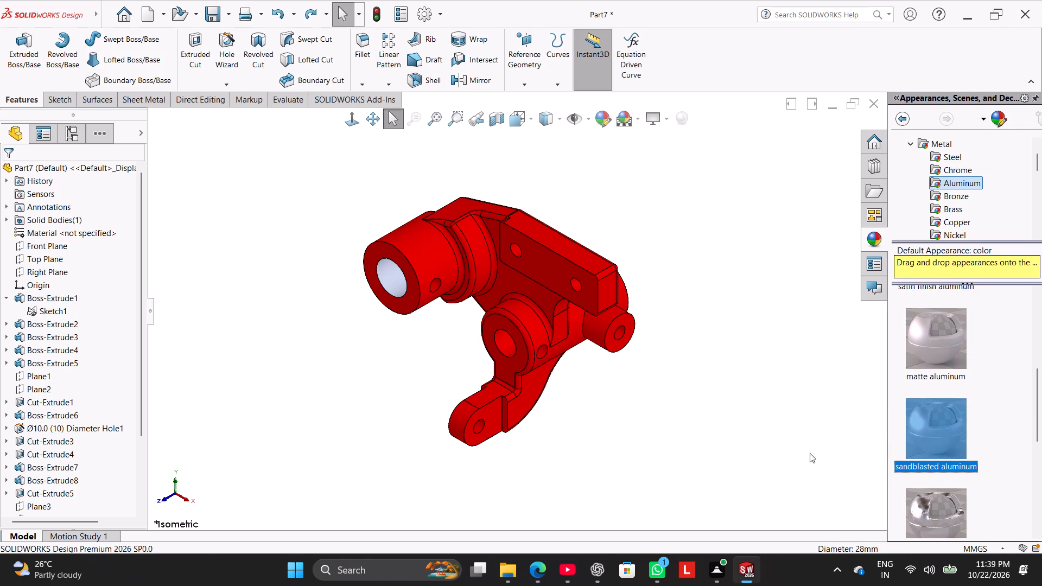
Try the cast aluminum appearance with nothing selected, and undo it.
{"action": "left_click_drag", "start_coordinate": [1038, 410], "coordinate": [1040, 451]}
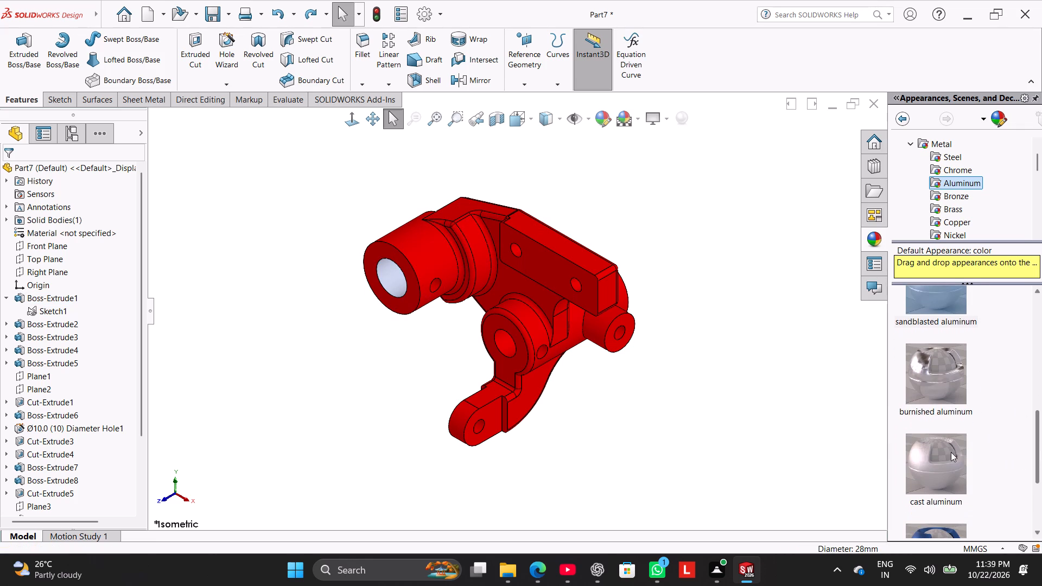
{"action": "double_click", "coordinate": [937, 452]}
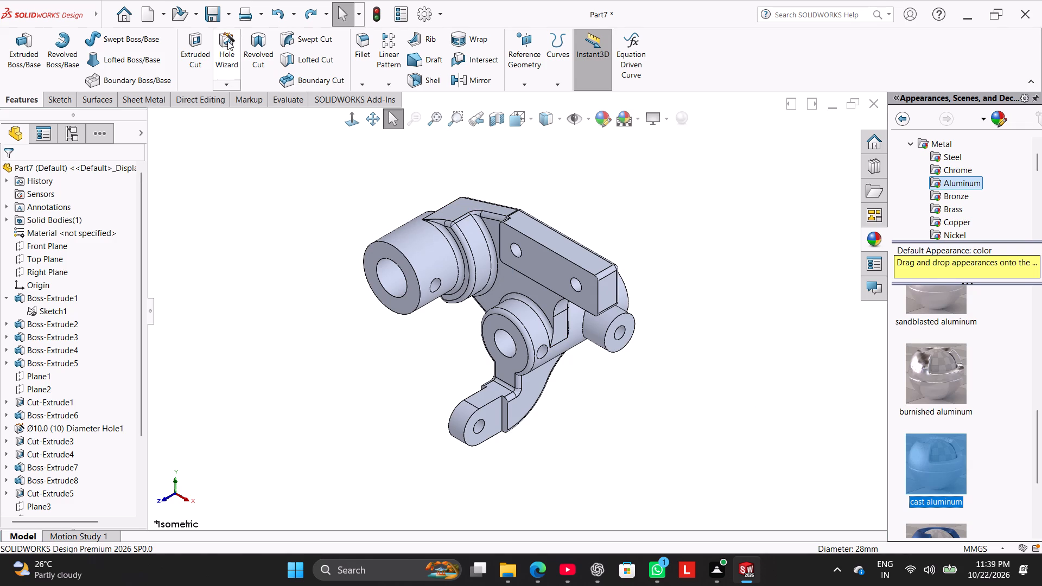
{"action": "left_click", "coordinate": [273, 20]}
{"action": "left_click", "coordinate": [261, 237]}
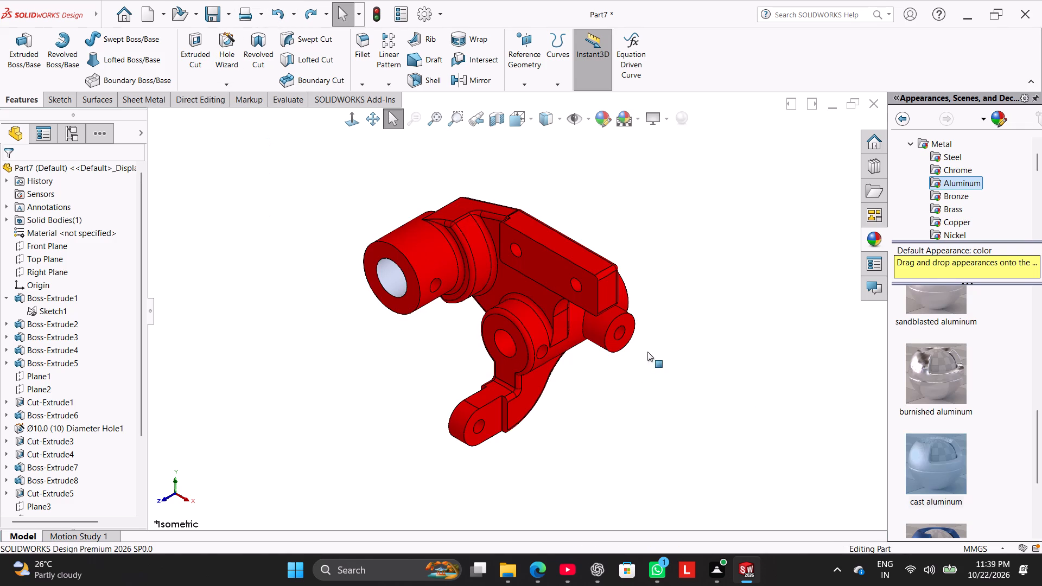
Apply the cast aluminum appearance to the large front boss's bore face.
{"action": "left_click", "coordinate": [401, 279]}
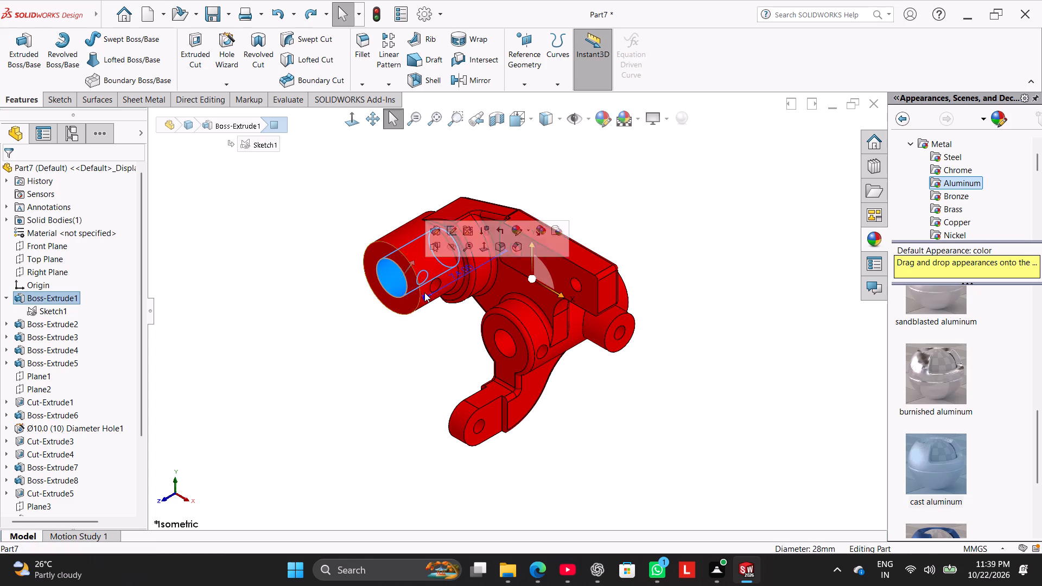
{"action": "double_click", "coordinate": [943, 460]}
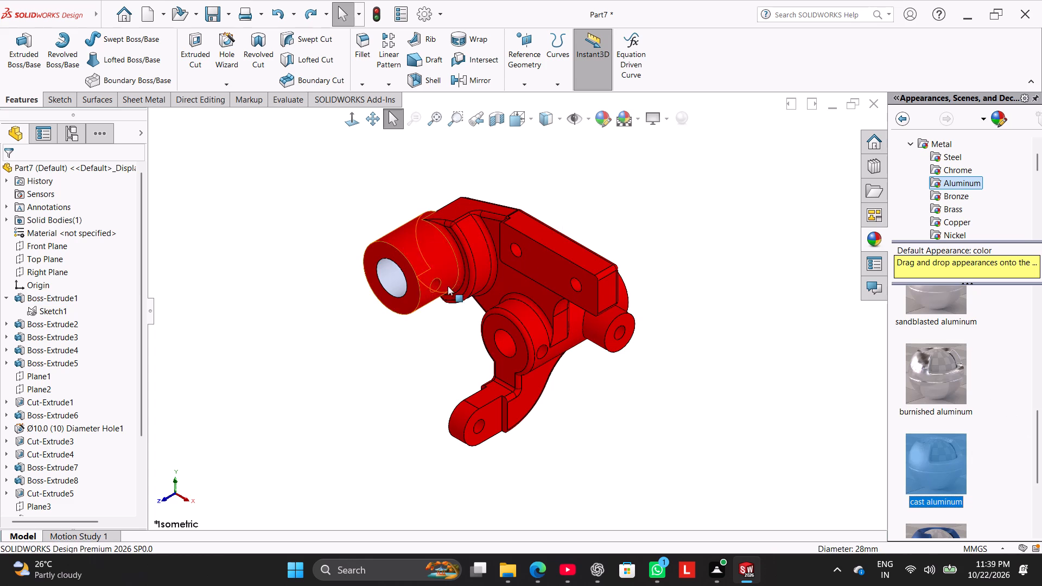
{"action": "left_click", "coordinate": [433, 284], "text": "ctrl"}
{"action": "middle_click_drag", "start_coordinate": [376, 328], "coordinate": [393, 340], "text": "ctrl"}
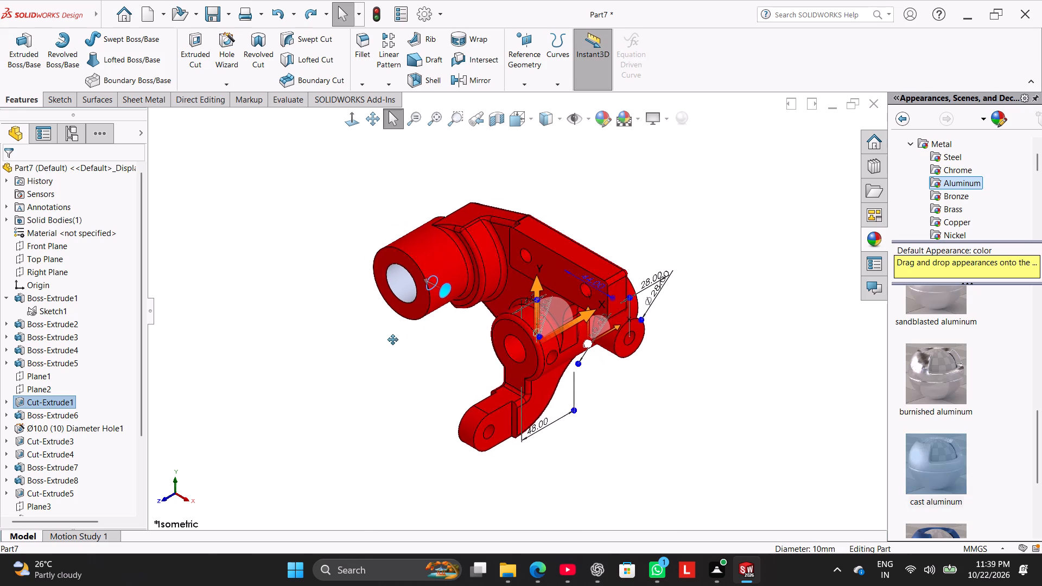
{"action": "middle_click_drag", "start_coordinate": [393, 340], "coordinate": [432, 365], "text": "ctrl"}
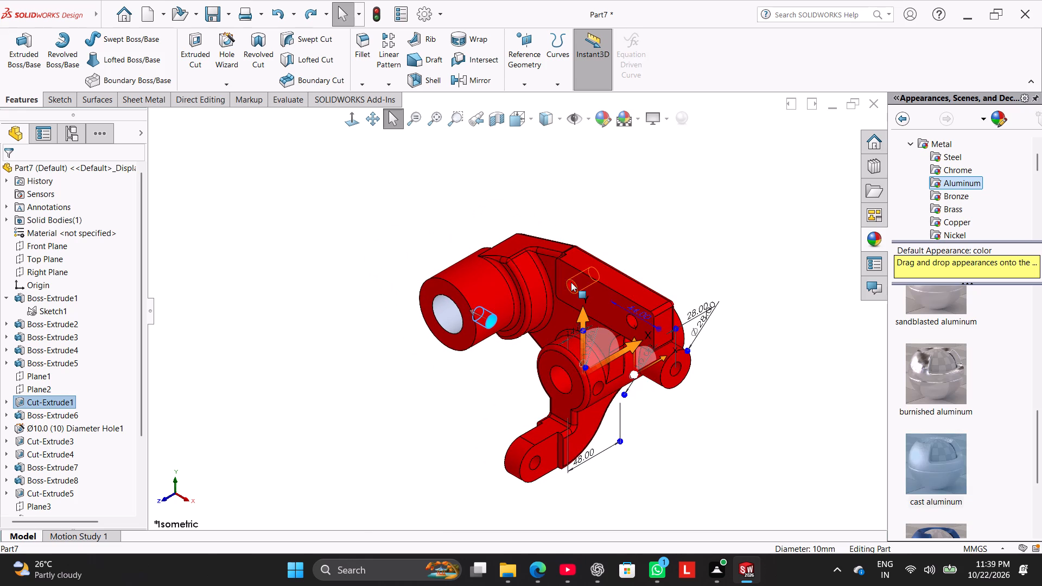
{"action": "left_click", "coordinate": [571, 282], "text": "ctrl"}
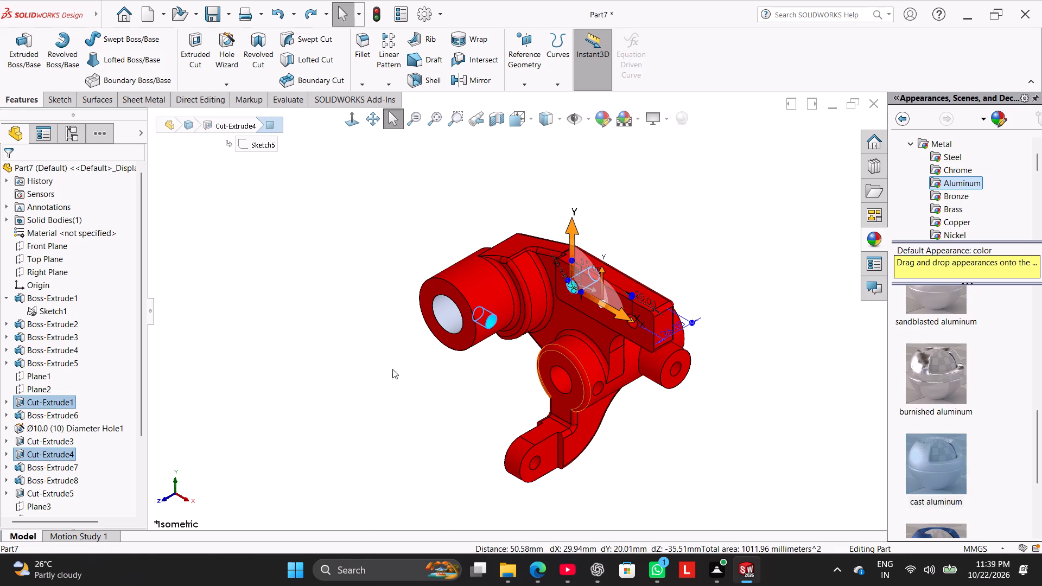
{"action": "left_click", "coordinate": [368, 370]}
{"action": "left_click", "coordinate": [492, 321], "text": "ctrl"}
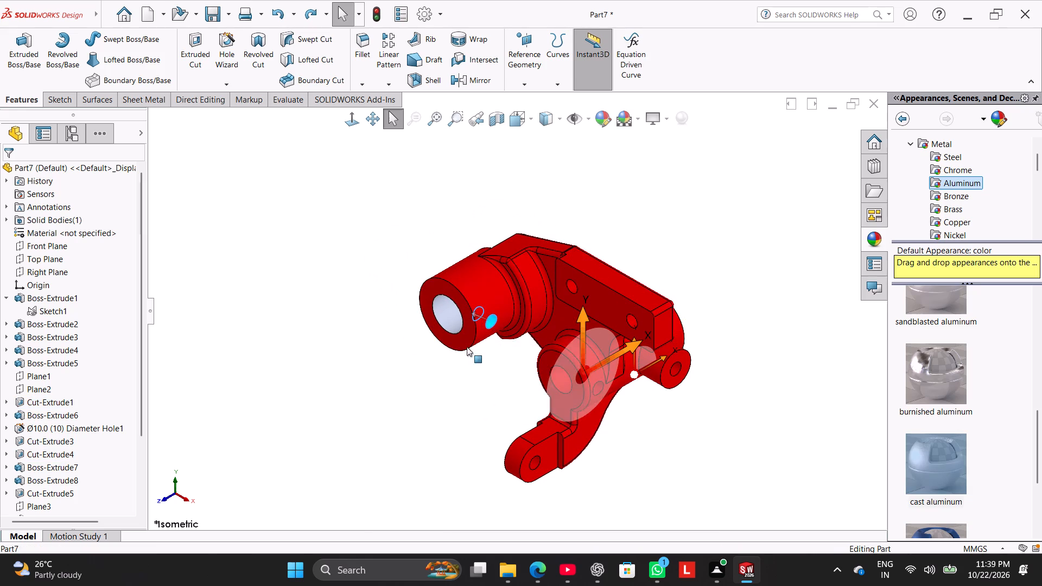
Apply the cast aluminum appearance to the middle boss's 20 mm bore face together with the Cut-Extrude4 and Cut-Extrude1 holes.
{"action": "left_click", "coordinate": [563, 373]}
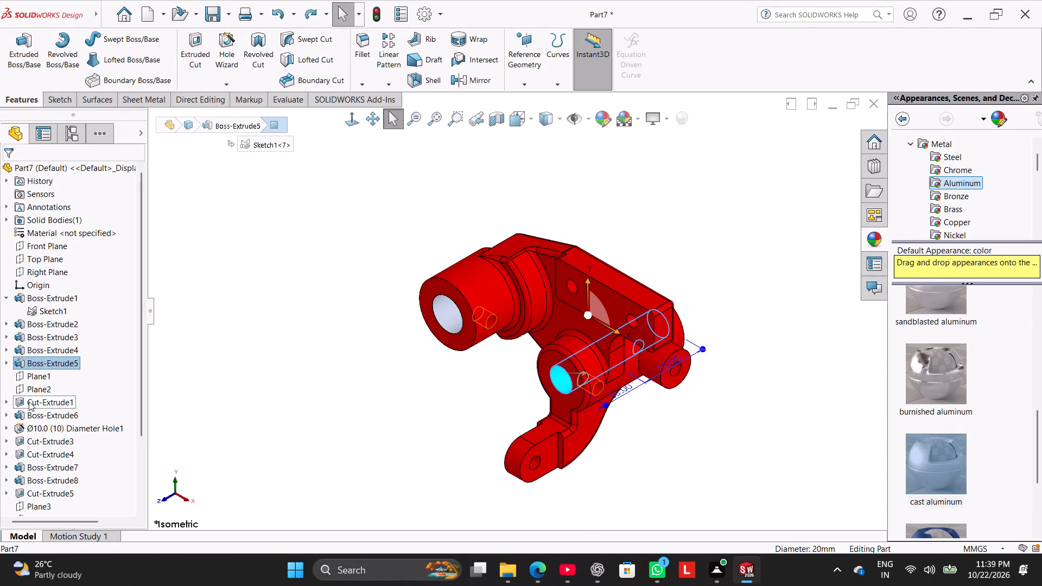
{"action": "left_click_drag", "start_coordinate": [140, 366], "coordinate": [144, 395]}
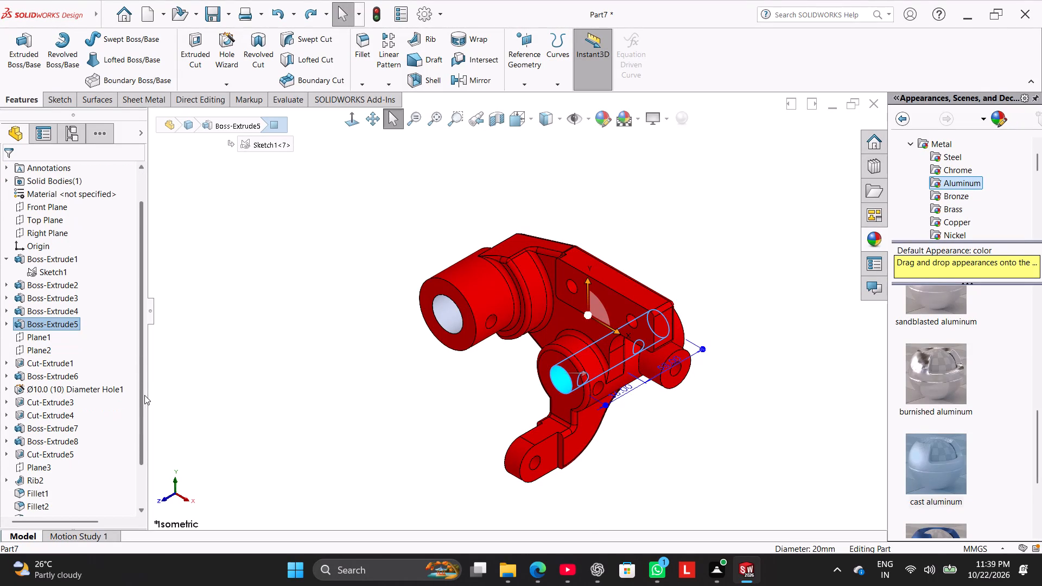
{"action": "left_click_drag", "start_coordinate": [144, 395], "coordinate": [142, 394]}
{"action": "left_click", "coordinate": [7, 259]}
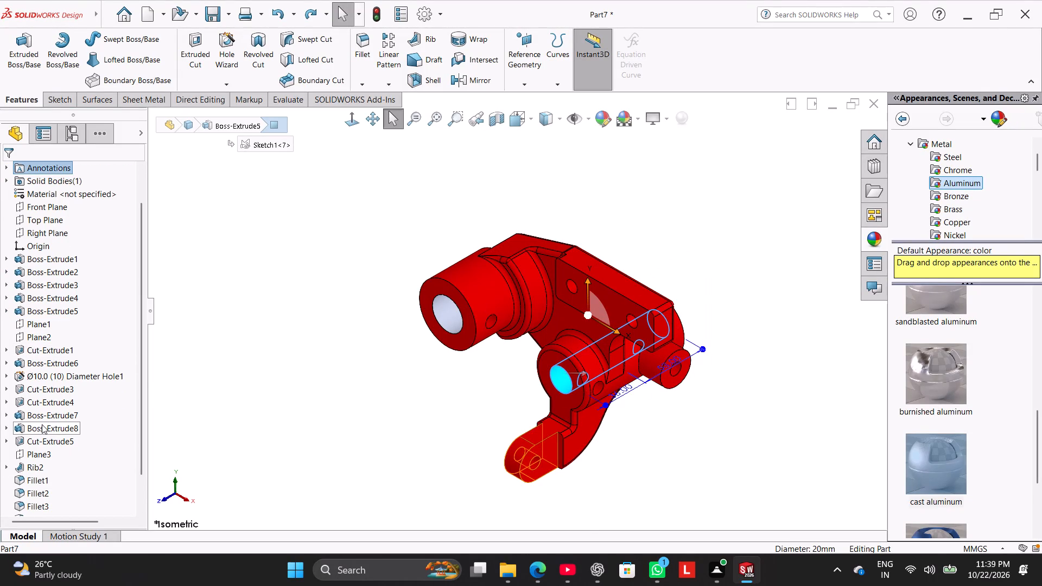
{"action": "left_click", "coordinate": [52, 400], "text": "ctrl"}
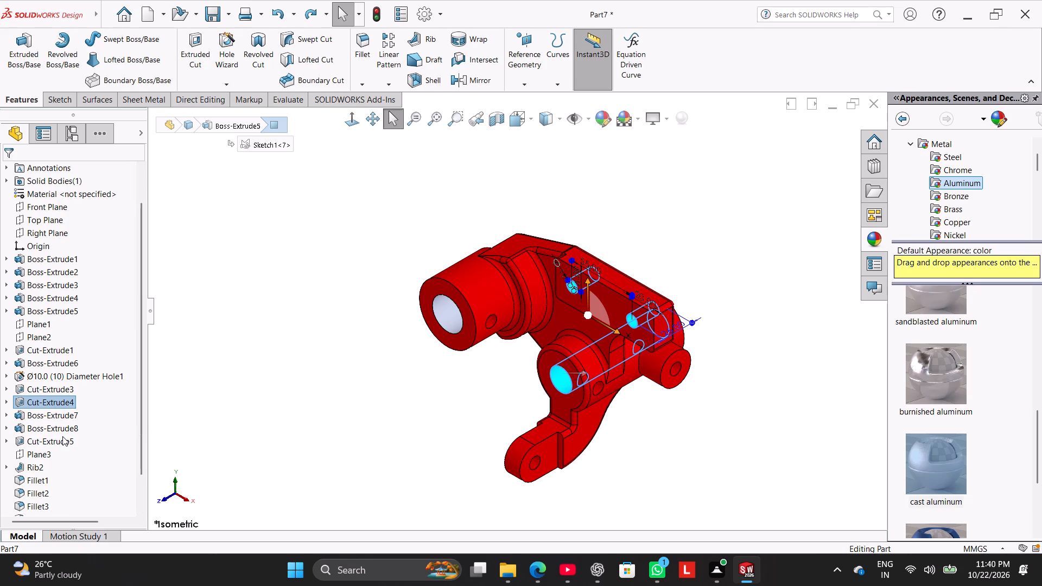
{"action": "left_click", "coordinate": [69, 351], "text": "ctrl"}
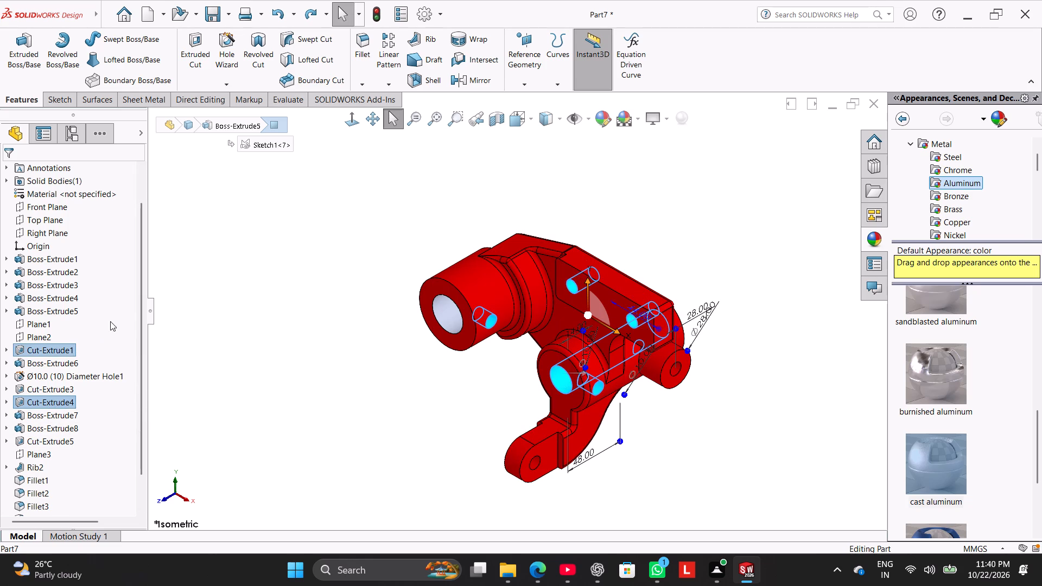
{"action": "left_click_drag", "start_coordinate": [139, 327], "coordinate": [144, 351]}
{"action": "left_click_drag", "start_coordinate": [142, 356], "coordinate": [142, 359]}
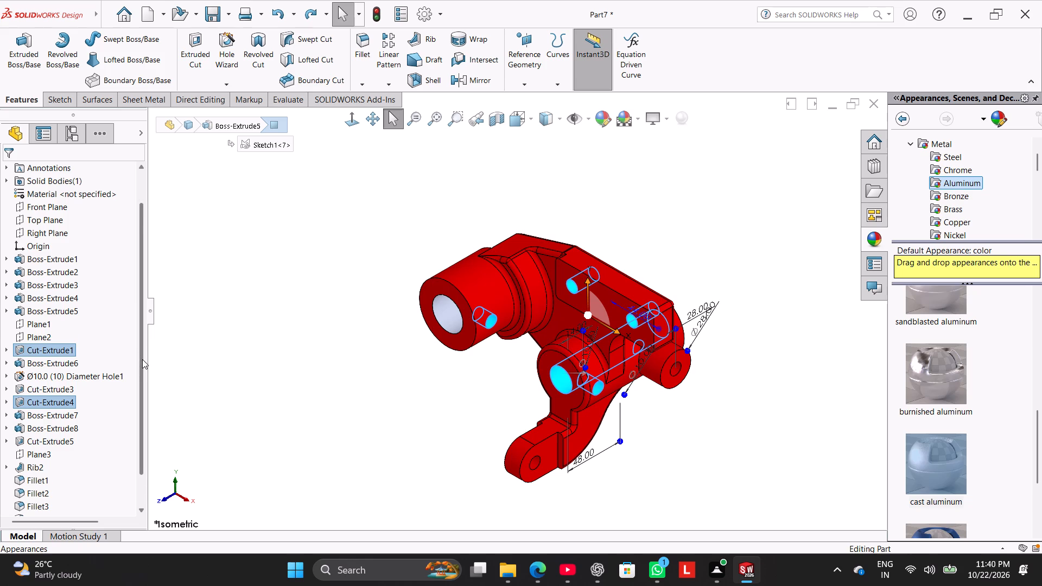
{"action": "left_click_drag", "start_coordinate": [142, 359], "coordinate": [144, 399]}
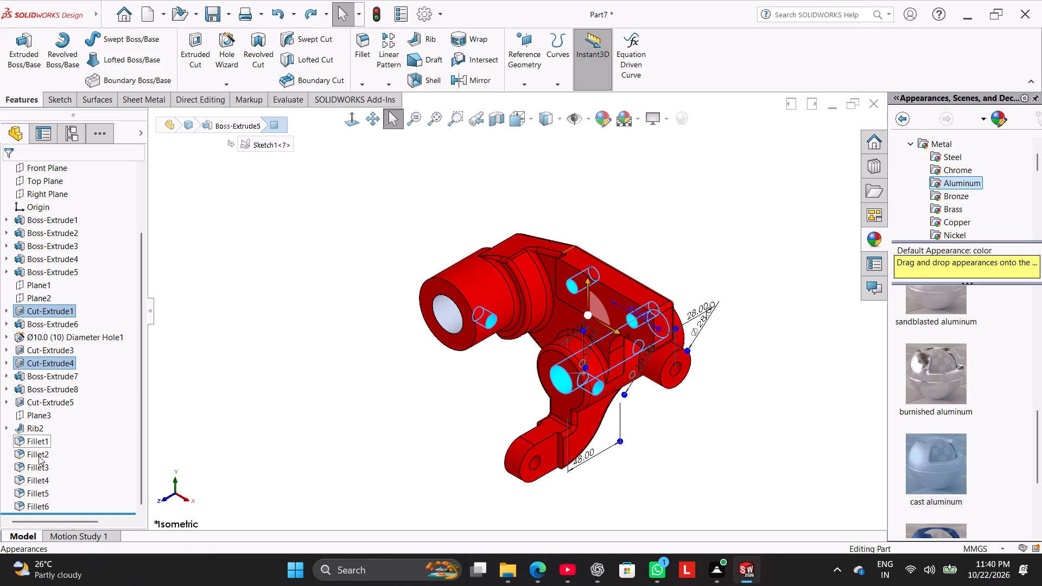
{"action": "double_click", "coordinate": [928, 458]}
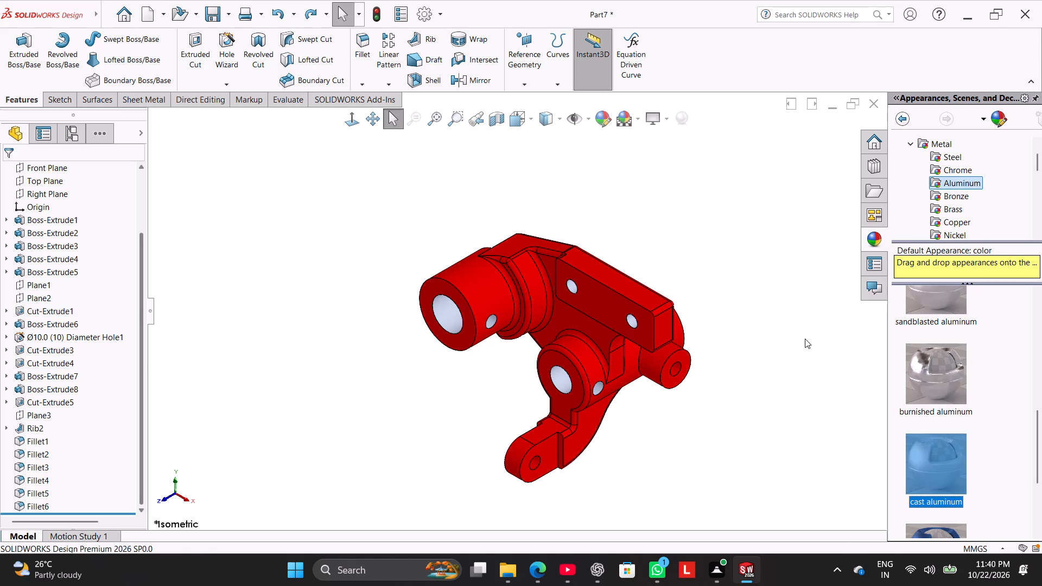
{"action": "left_click", "coordinate": [805, 339]}
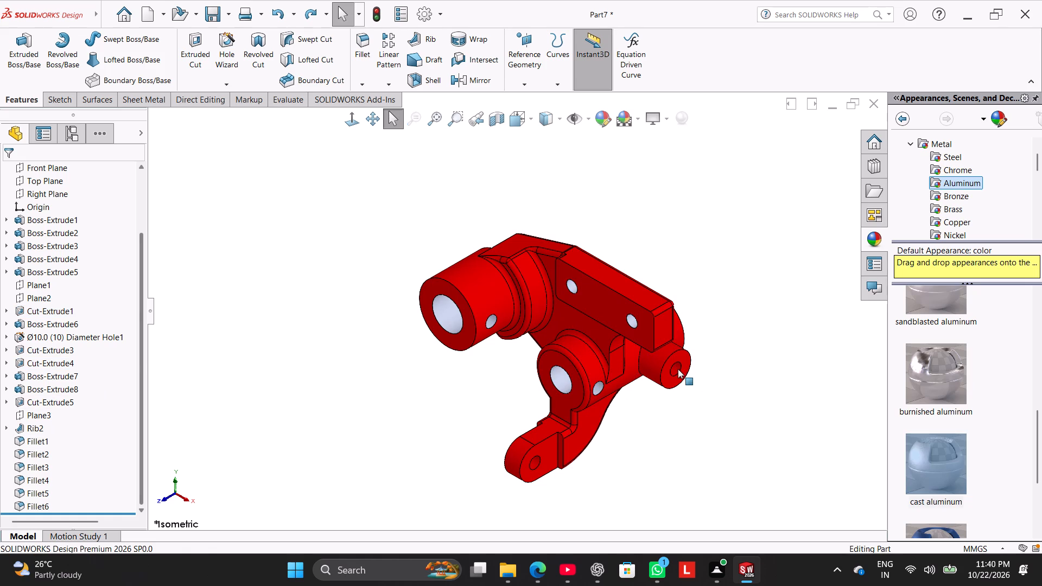
Apply the cast aluminum appearance to the hole in the small side boss and the hole in the lower lug.
{"action": "left_click", "coordinate": [677, 369], "text": "ctrl"}
{"action": "double_click", "coordinate": [930, 448]}
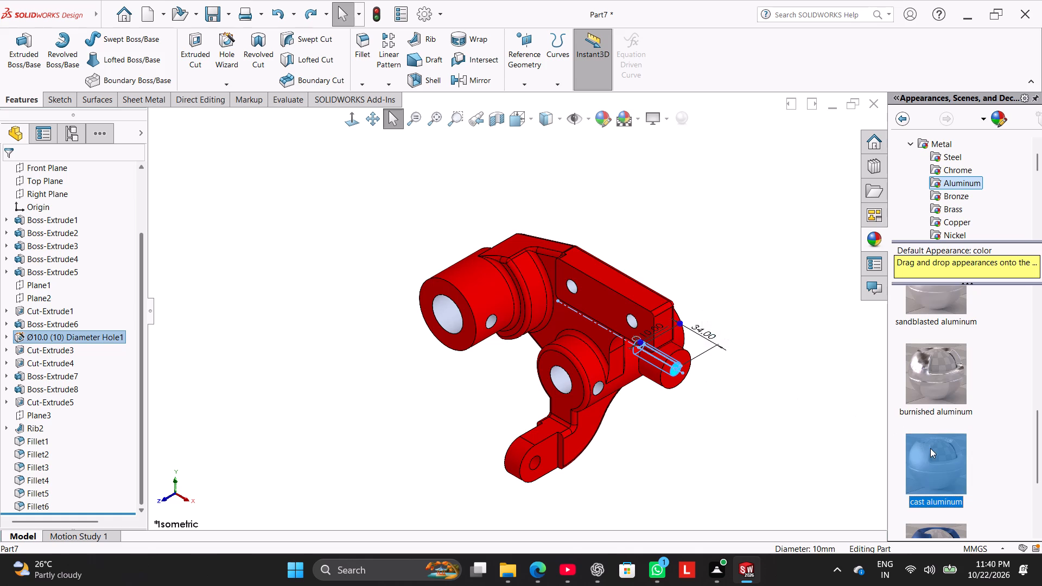
{"action": "left_click", "coordinate": [535, 461], "text": "ctrl"}
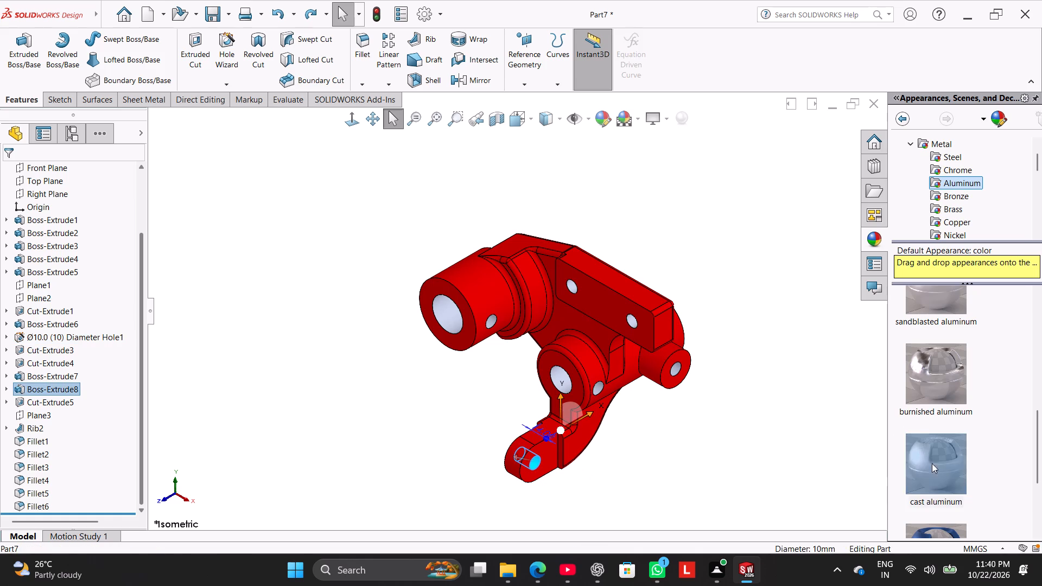
{"action": "double_click", "coordinate": [944, 466]}
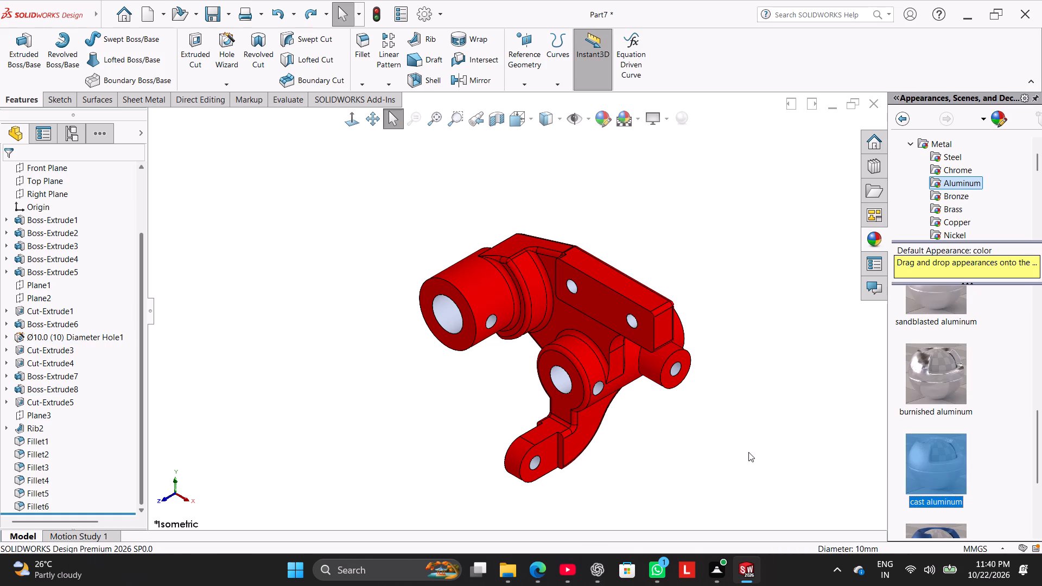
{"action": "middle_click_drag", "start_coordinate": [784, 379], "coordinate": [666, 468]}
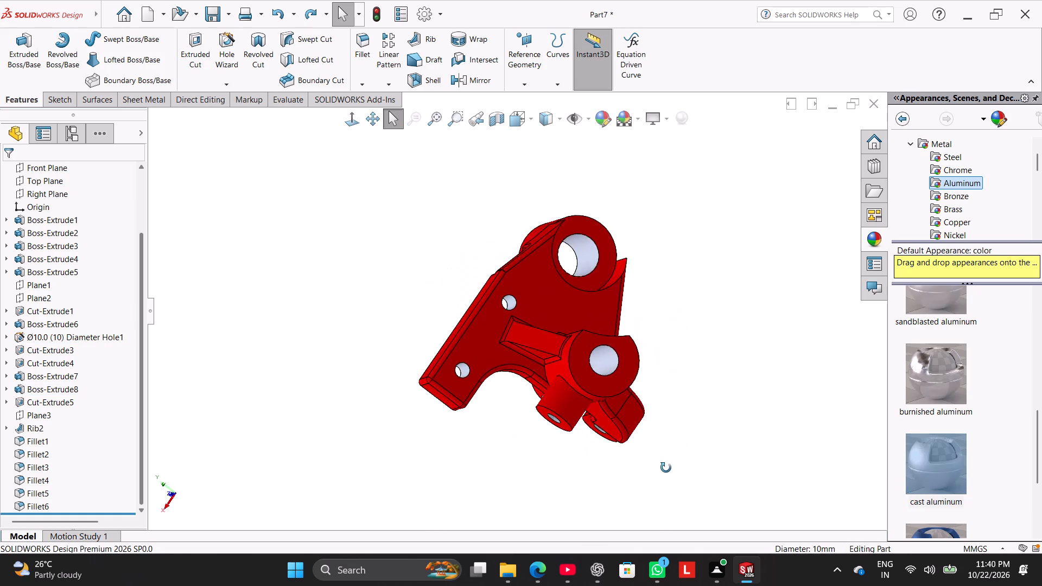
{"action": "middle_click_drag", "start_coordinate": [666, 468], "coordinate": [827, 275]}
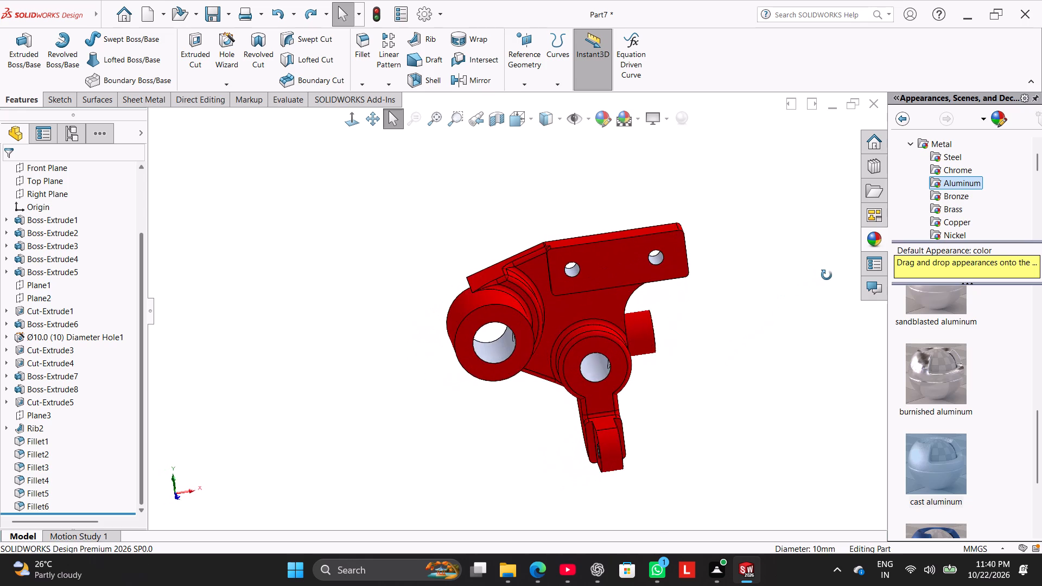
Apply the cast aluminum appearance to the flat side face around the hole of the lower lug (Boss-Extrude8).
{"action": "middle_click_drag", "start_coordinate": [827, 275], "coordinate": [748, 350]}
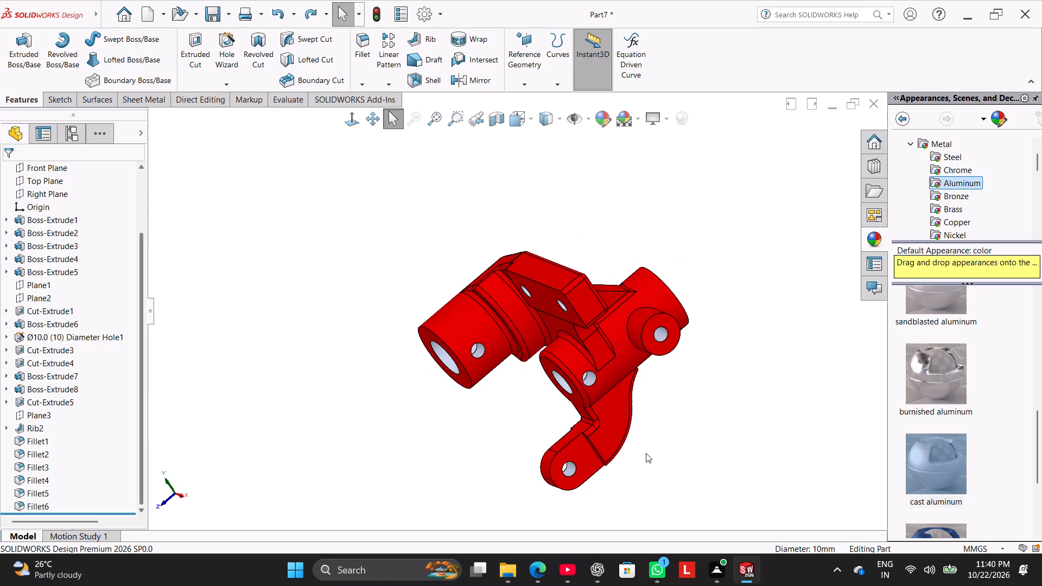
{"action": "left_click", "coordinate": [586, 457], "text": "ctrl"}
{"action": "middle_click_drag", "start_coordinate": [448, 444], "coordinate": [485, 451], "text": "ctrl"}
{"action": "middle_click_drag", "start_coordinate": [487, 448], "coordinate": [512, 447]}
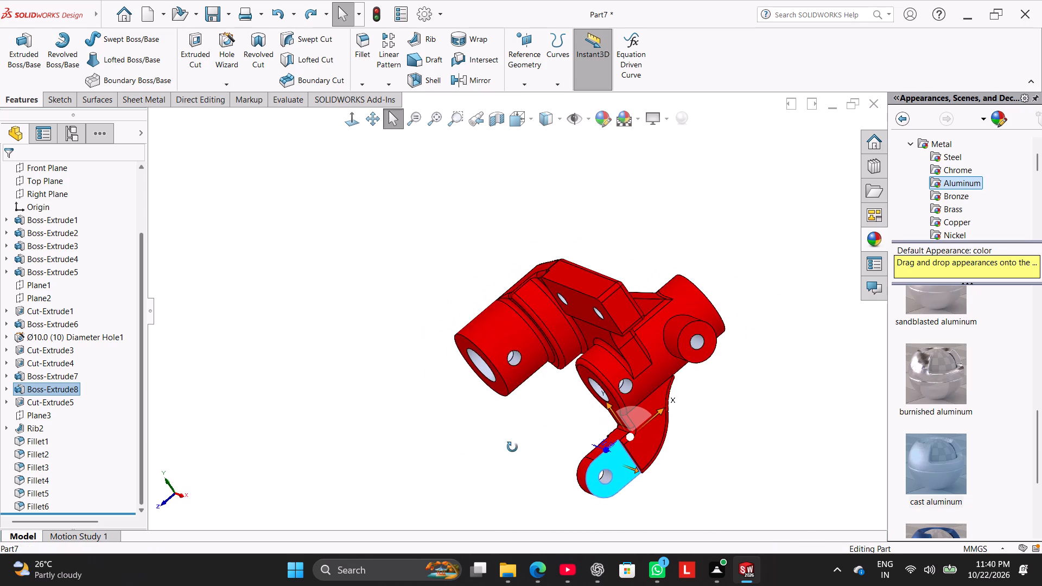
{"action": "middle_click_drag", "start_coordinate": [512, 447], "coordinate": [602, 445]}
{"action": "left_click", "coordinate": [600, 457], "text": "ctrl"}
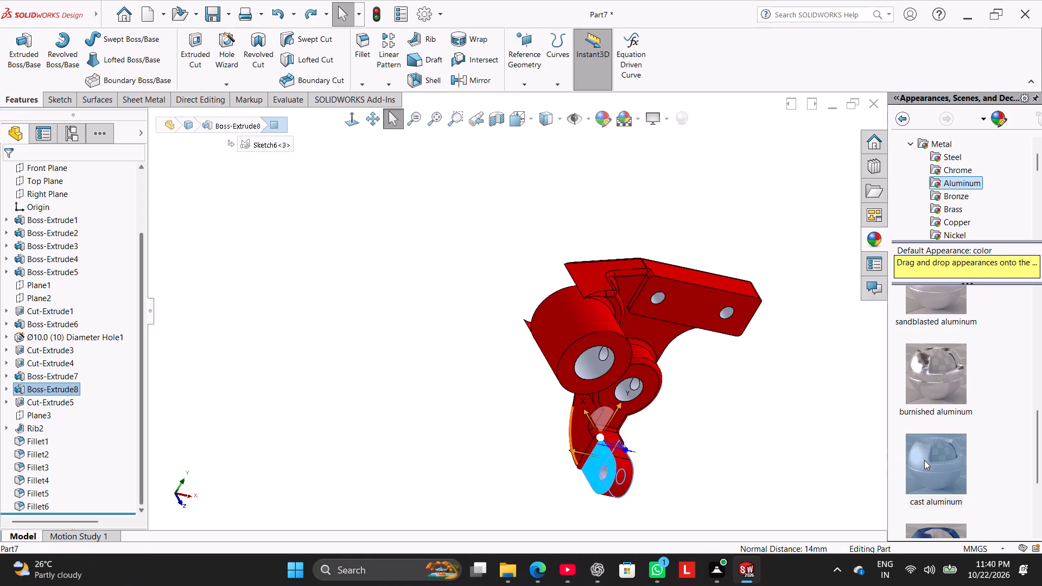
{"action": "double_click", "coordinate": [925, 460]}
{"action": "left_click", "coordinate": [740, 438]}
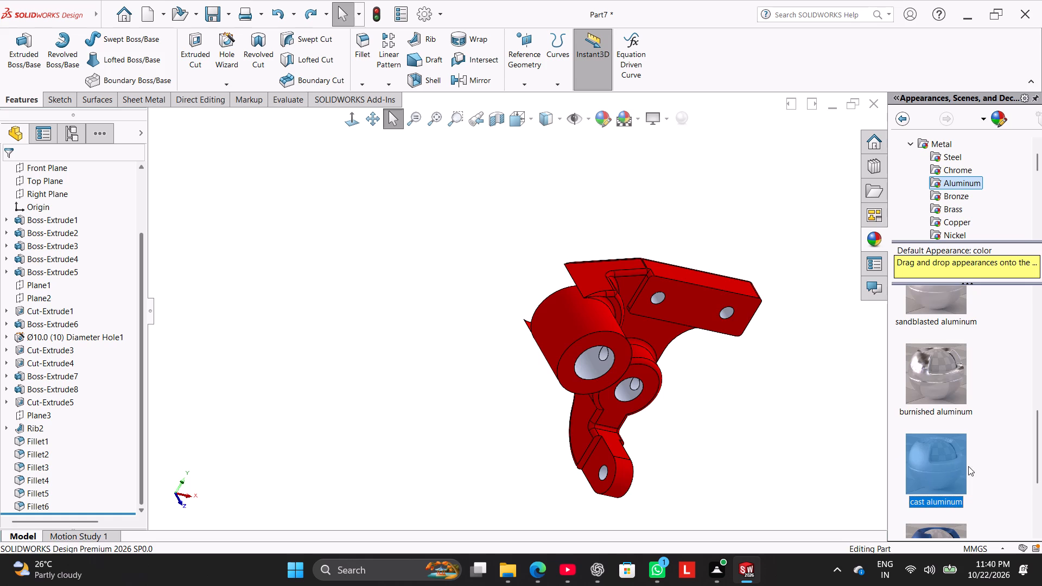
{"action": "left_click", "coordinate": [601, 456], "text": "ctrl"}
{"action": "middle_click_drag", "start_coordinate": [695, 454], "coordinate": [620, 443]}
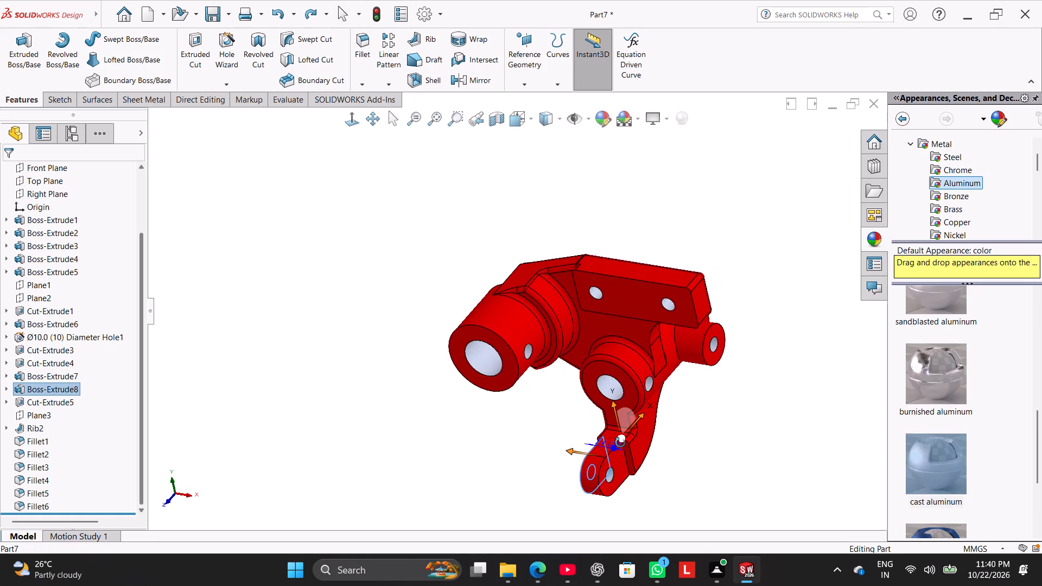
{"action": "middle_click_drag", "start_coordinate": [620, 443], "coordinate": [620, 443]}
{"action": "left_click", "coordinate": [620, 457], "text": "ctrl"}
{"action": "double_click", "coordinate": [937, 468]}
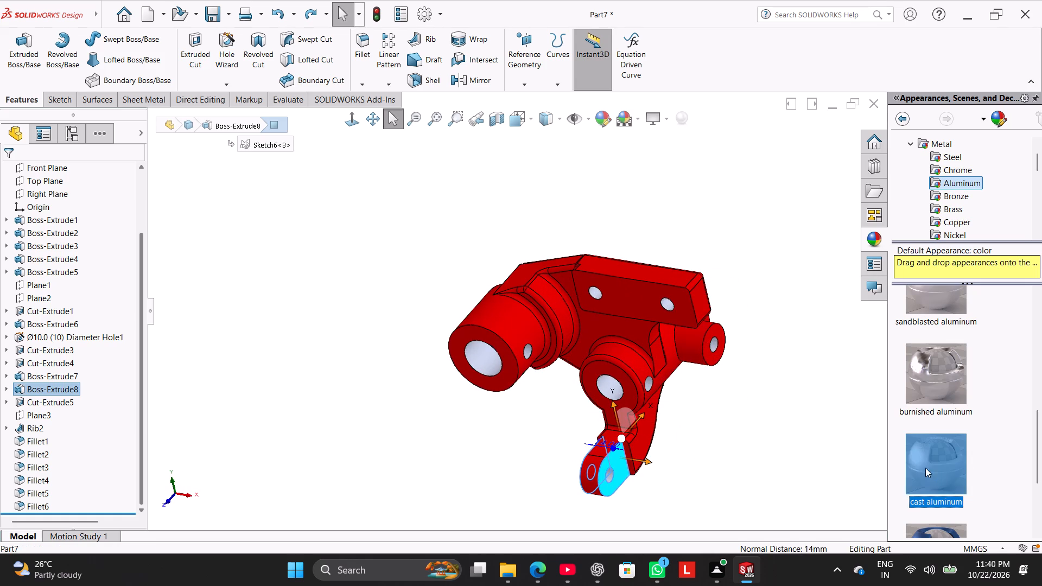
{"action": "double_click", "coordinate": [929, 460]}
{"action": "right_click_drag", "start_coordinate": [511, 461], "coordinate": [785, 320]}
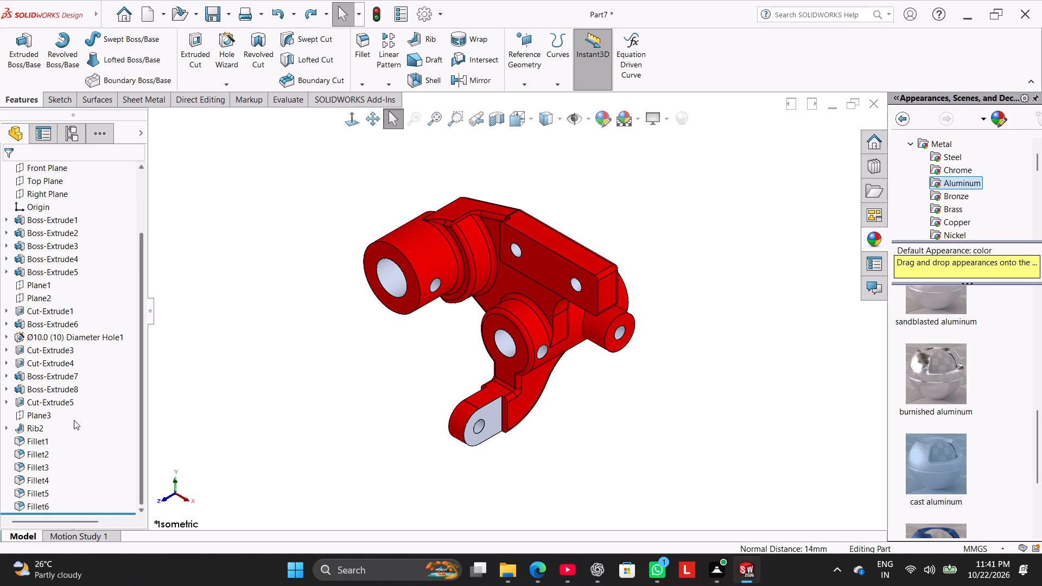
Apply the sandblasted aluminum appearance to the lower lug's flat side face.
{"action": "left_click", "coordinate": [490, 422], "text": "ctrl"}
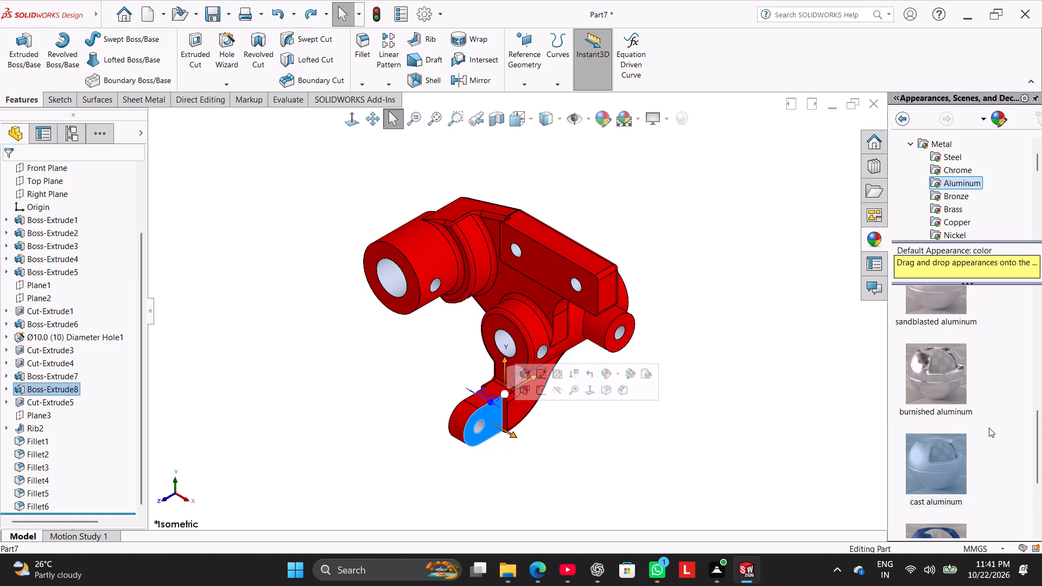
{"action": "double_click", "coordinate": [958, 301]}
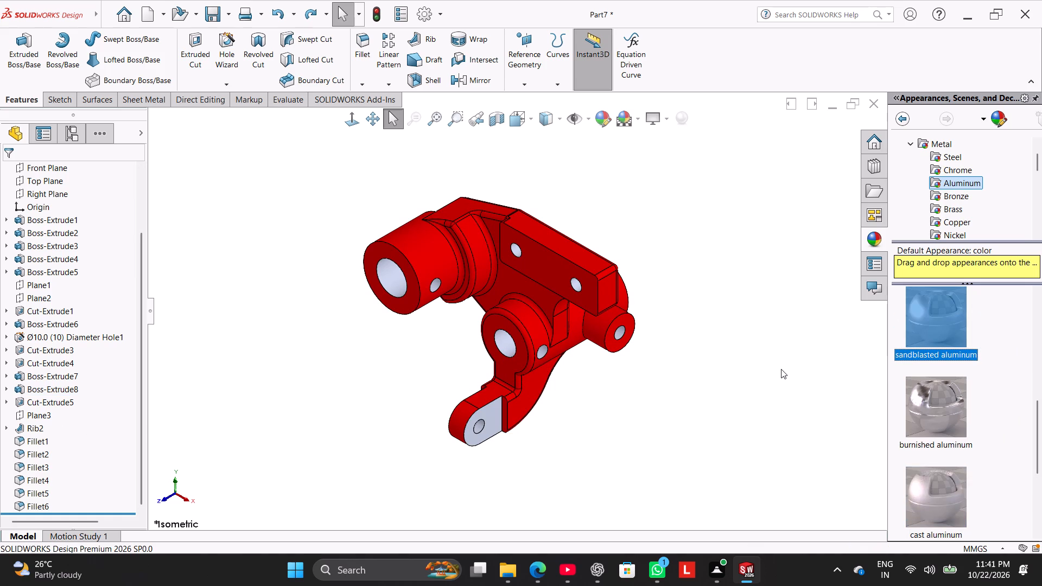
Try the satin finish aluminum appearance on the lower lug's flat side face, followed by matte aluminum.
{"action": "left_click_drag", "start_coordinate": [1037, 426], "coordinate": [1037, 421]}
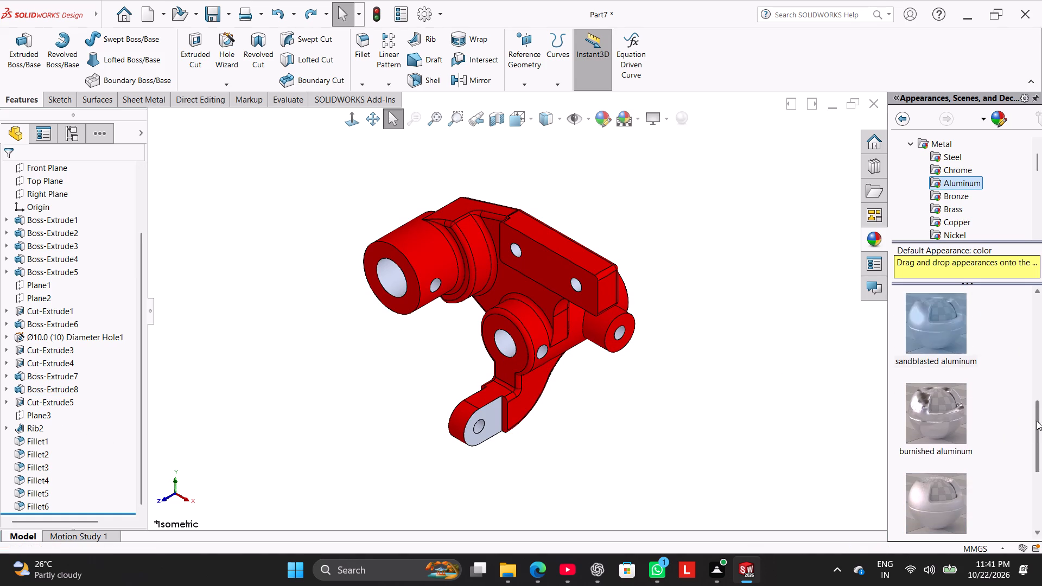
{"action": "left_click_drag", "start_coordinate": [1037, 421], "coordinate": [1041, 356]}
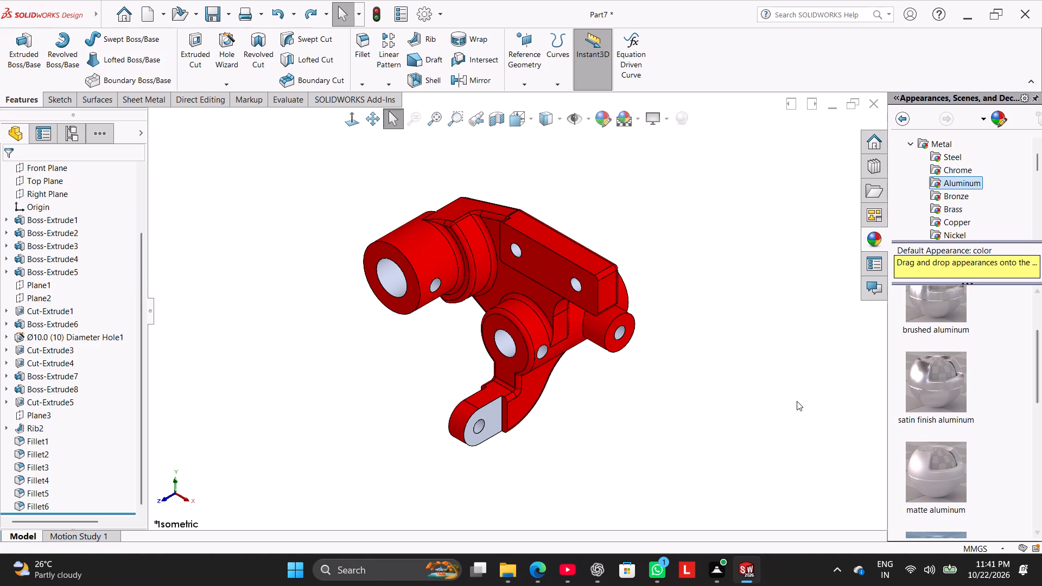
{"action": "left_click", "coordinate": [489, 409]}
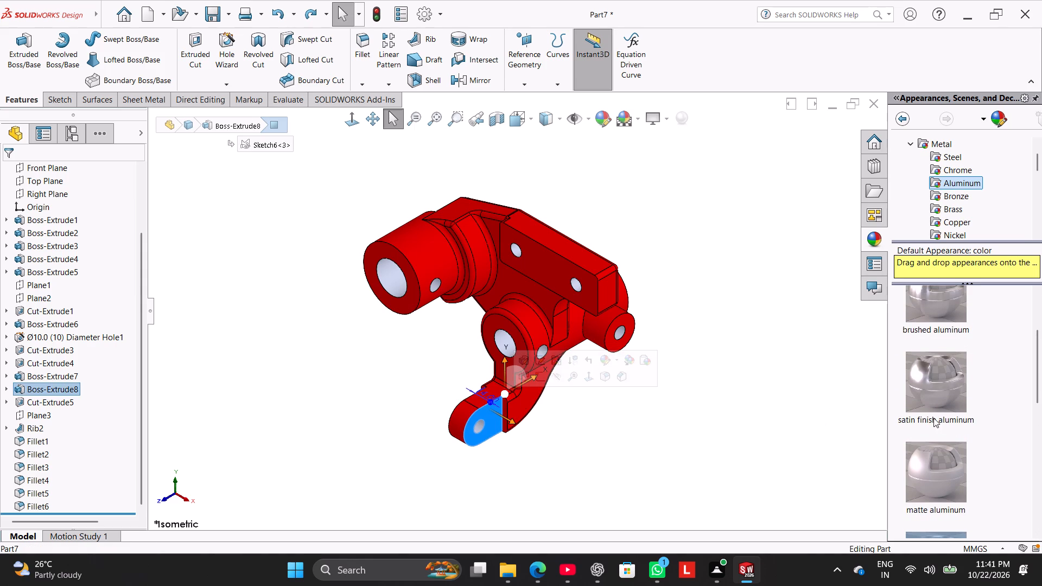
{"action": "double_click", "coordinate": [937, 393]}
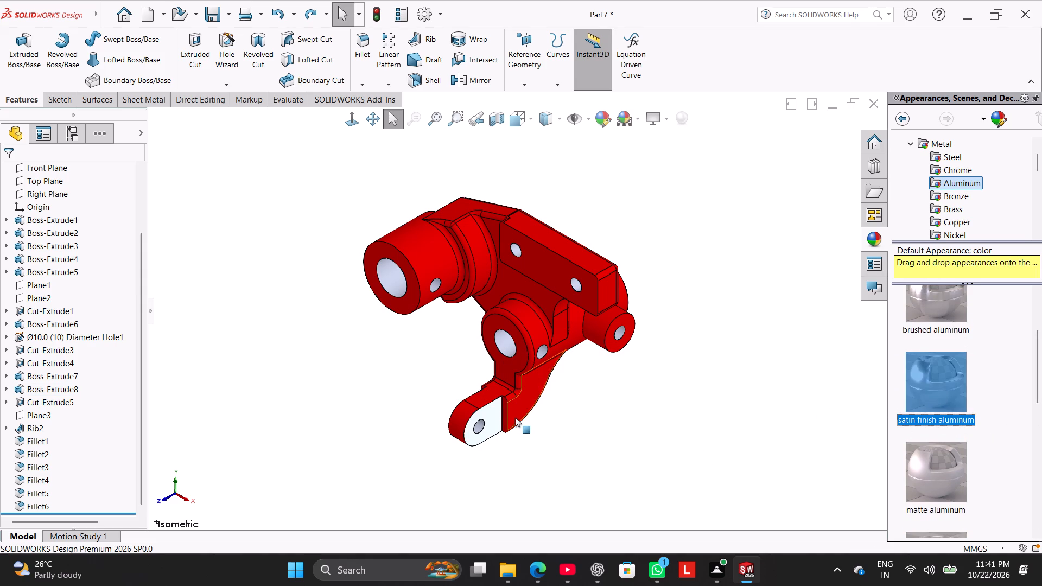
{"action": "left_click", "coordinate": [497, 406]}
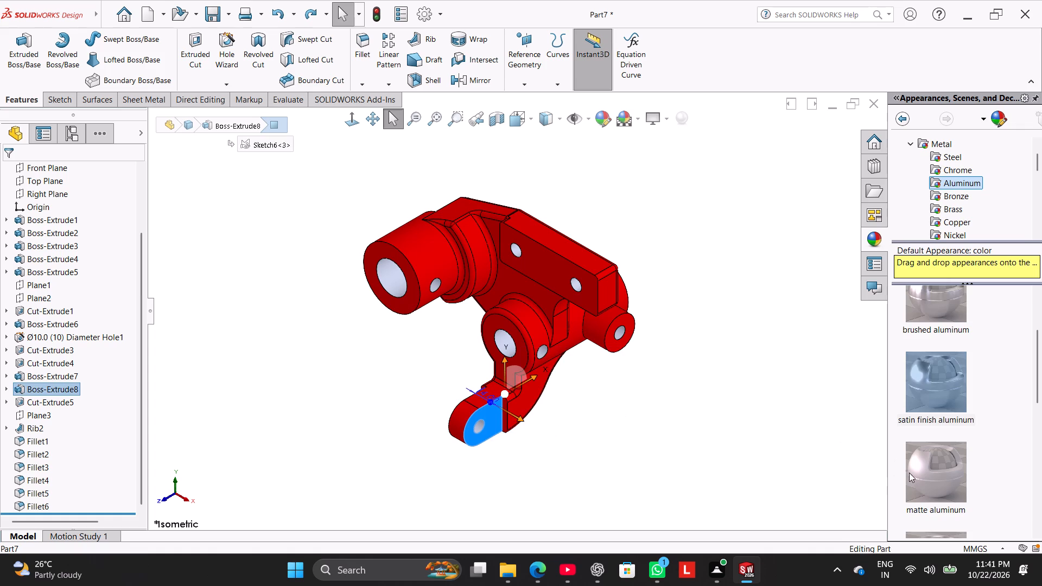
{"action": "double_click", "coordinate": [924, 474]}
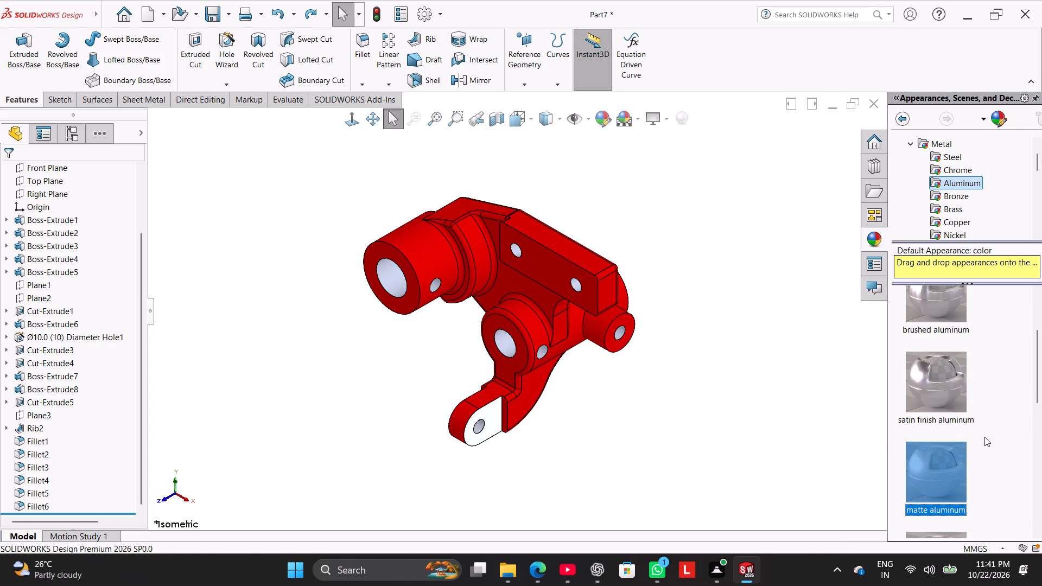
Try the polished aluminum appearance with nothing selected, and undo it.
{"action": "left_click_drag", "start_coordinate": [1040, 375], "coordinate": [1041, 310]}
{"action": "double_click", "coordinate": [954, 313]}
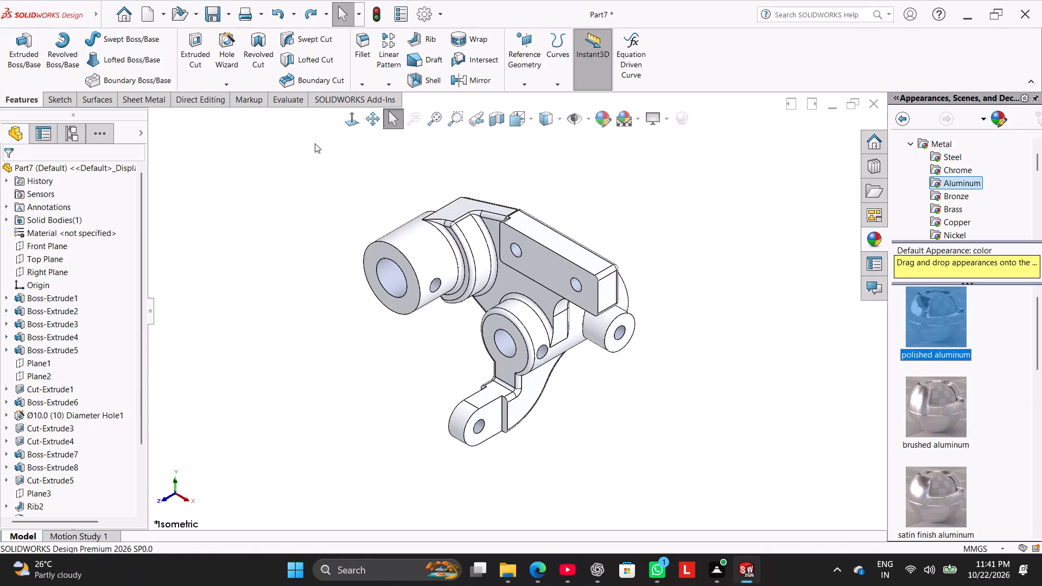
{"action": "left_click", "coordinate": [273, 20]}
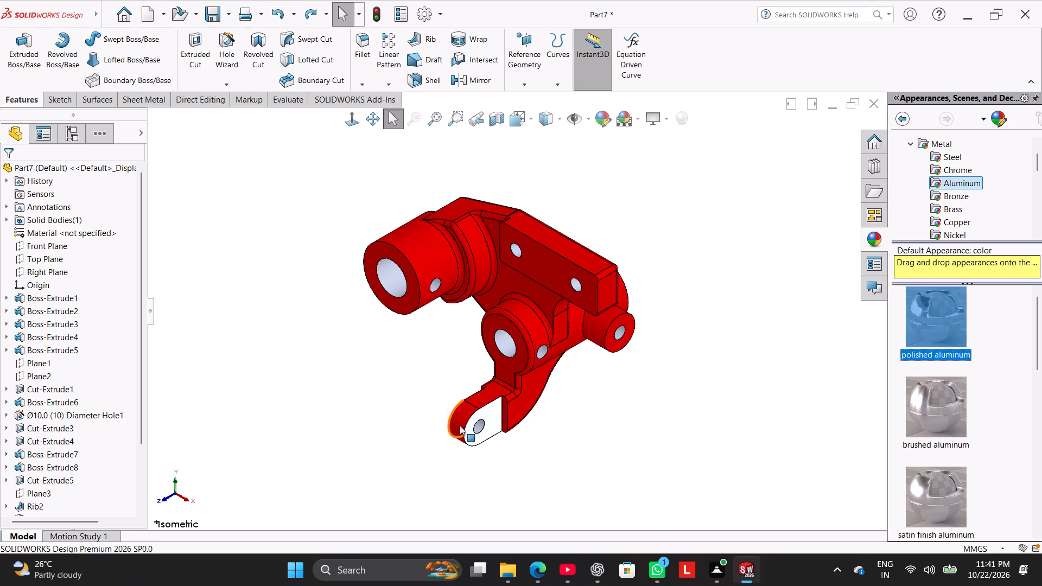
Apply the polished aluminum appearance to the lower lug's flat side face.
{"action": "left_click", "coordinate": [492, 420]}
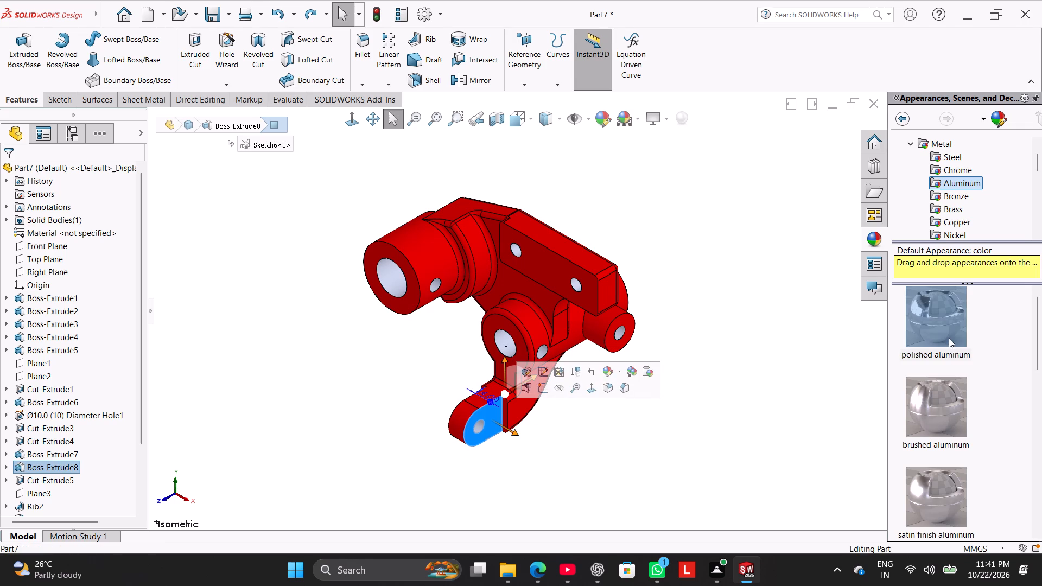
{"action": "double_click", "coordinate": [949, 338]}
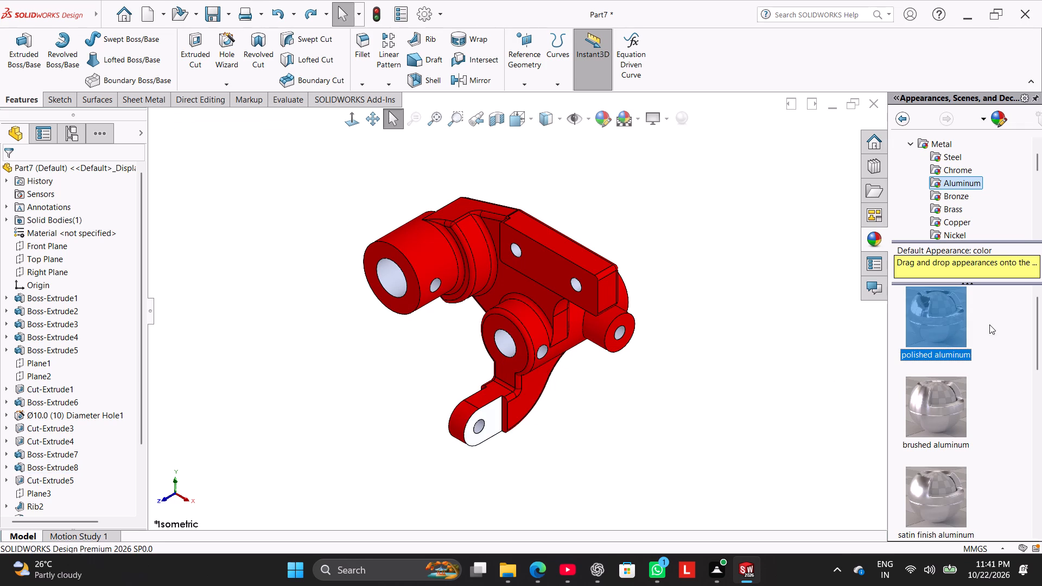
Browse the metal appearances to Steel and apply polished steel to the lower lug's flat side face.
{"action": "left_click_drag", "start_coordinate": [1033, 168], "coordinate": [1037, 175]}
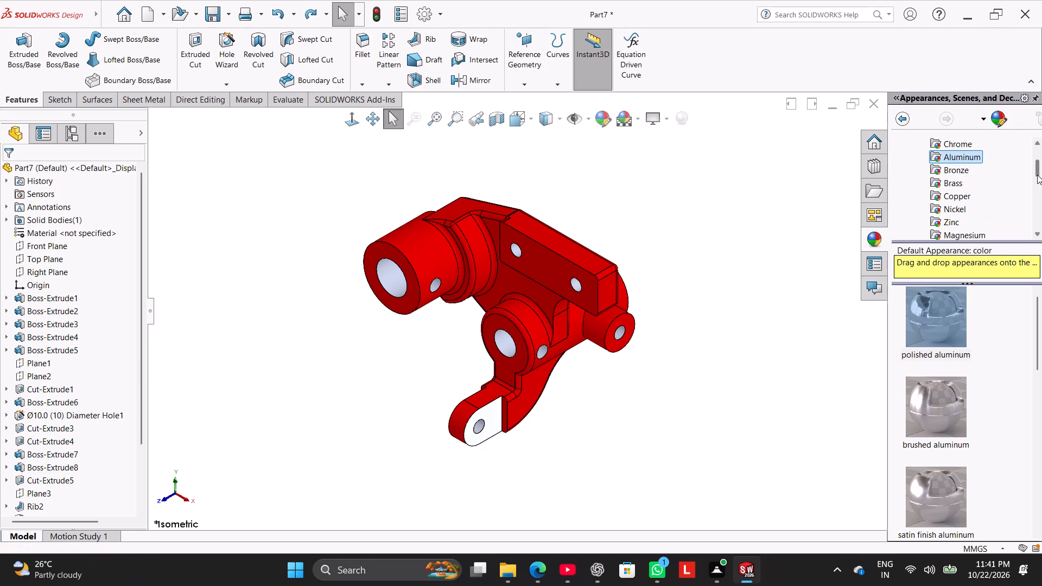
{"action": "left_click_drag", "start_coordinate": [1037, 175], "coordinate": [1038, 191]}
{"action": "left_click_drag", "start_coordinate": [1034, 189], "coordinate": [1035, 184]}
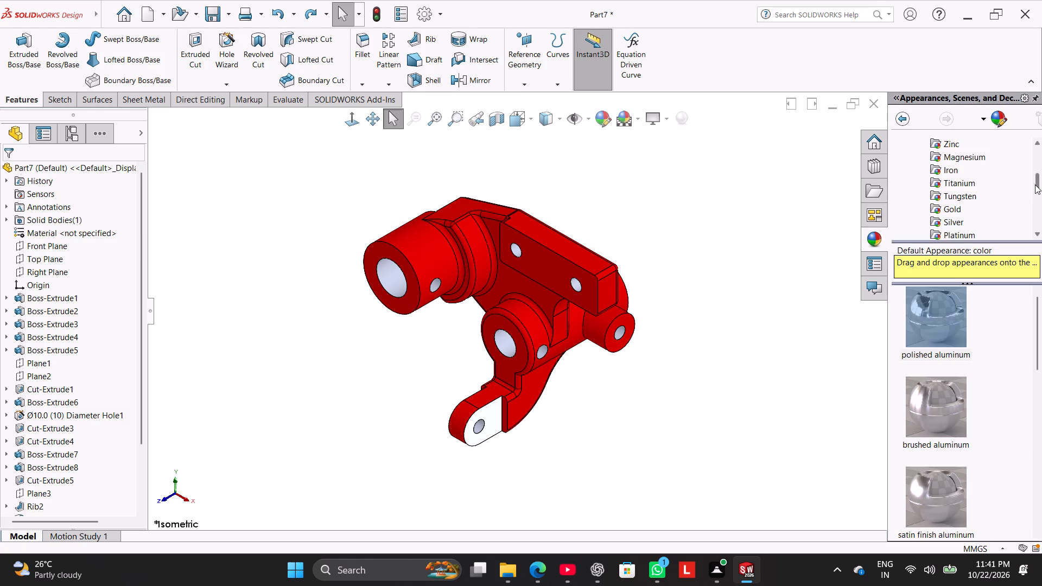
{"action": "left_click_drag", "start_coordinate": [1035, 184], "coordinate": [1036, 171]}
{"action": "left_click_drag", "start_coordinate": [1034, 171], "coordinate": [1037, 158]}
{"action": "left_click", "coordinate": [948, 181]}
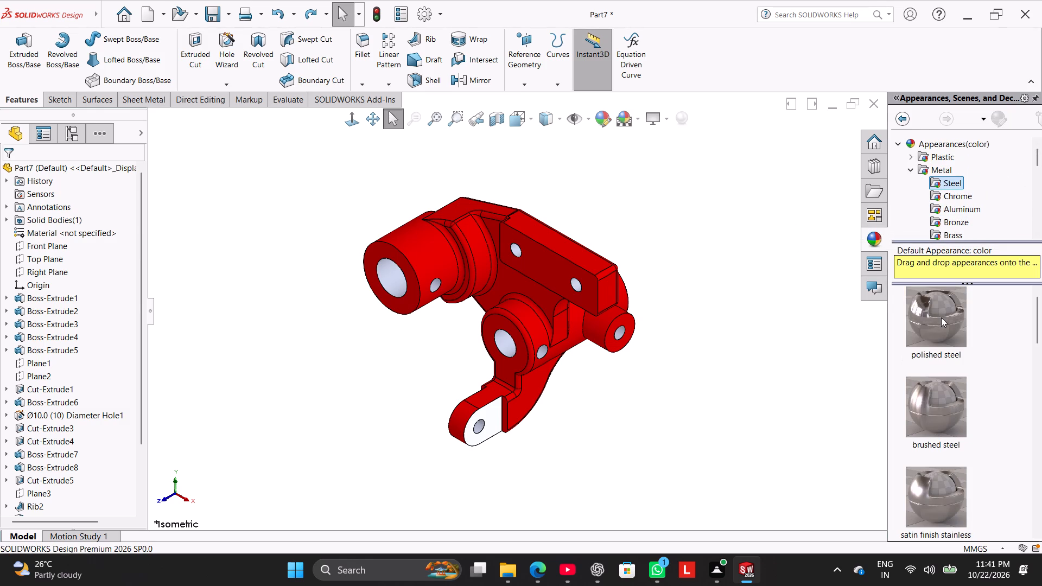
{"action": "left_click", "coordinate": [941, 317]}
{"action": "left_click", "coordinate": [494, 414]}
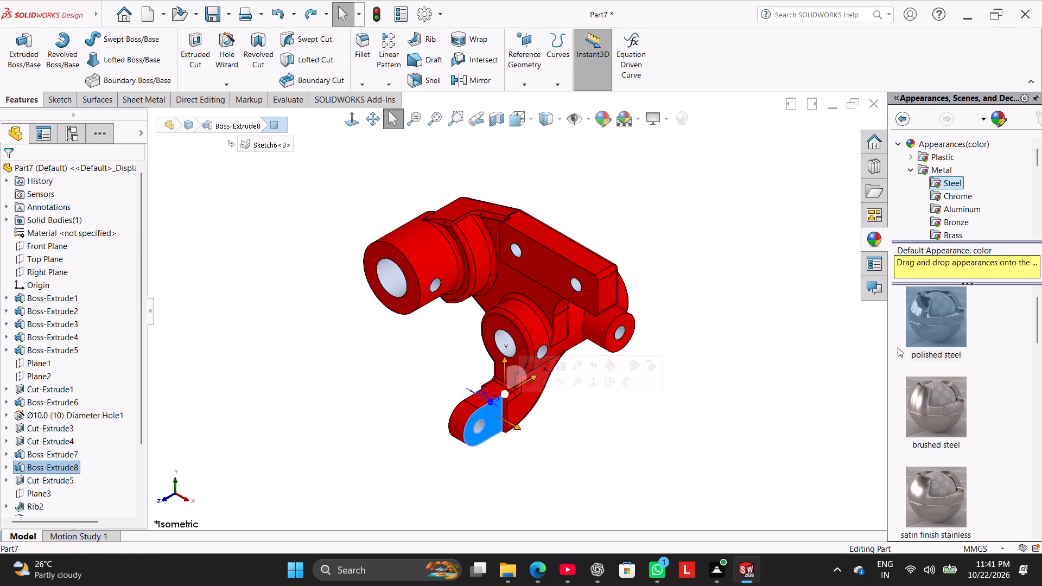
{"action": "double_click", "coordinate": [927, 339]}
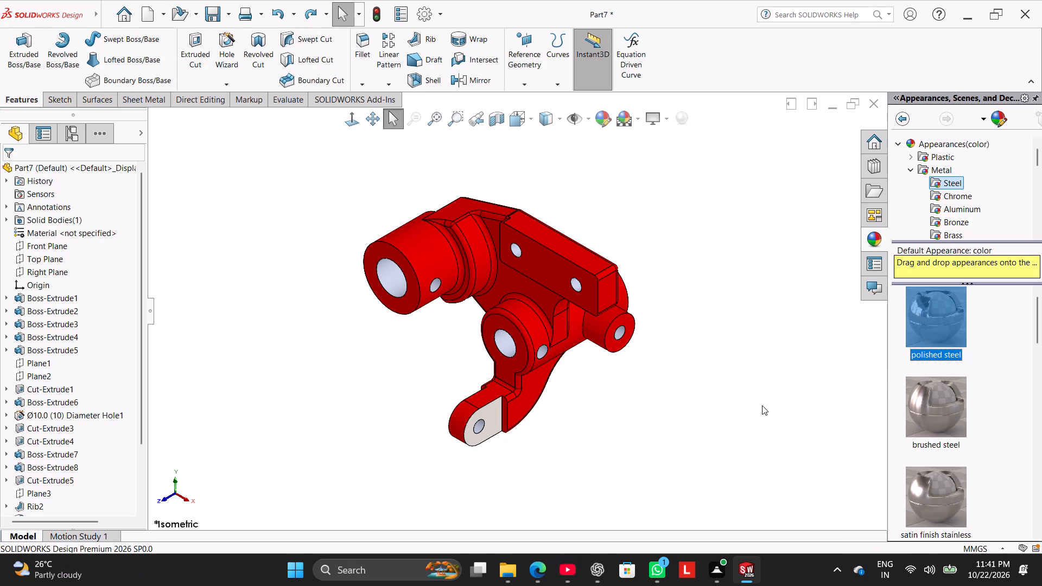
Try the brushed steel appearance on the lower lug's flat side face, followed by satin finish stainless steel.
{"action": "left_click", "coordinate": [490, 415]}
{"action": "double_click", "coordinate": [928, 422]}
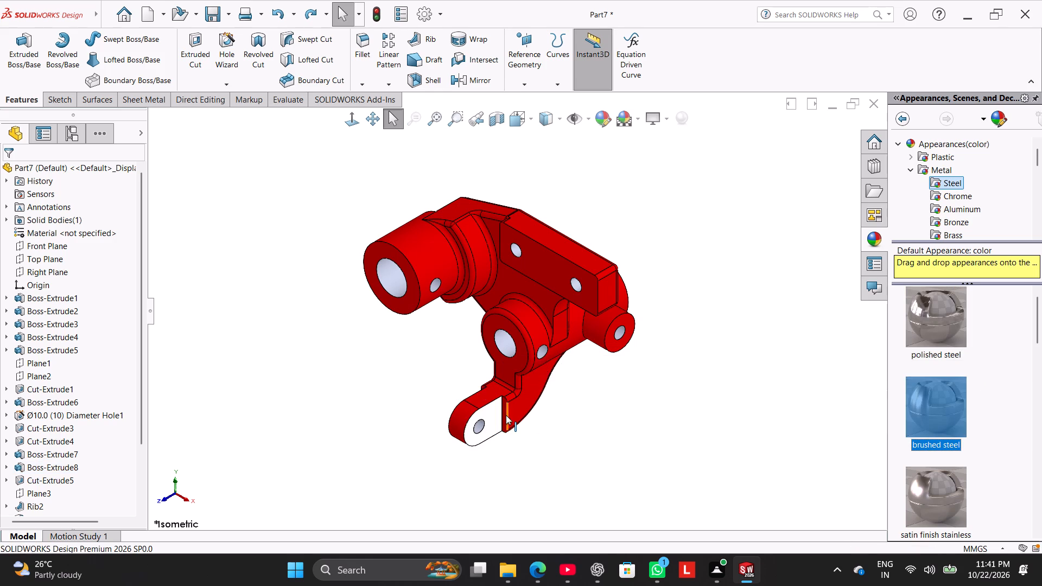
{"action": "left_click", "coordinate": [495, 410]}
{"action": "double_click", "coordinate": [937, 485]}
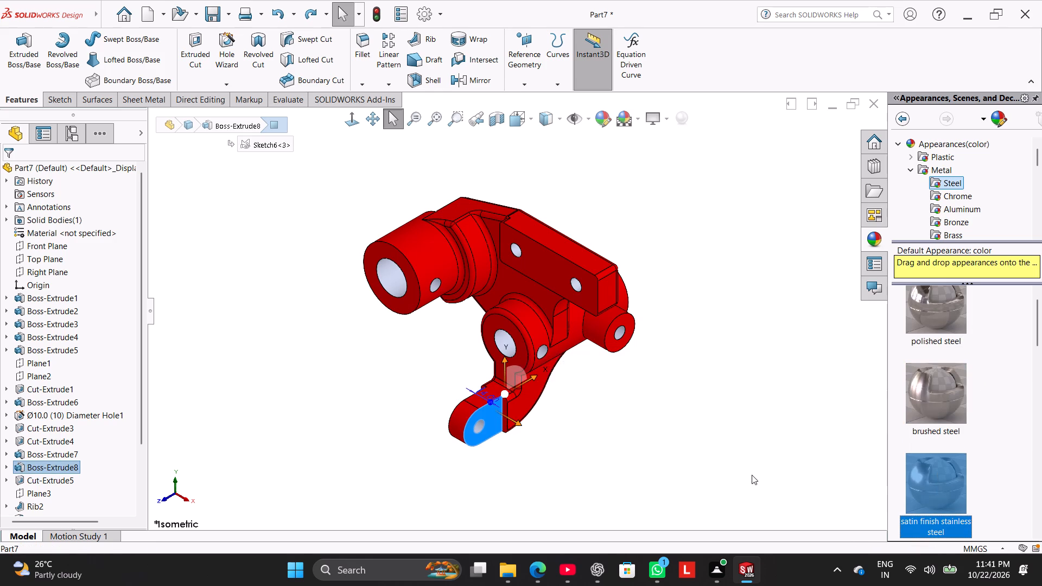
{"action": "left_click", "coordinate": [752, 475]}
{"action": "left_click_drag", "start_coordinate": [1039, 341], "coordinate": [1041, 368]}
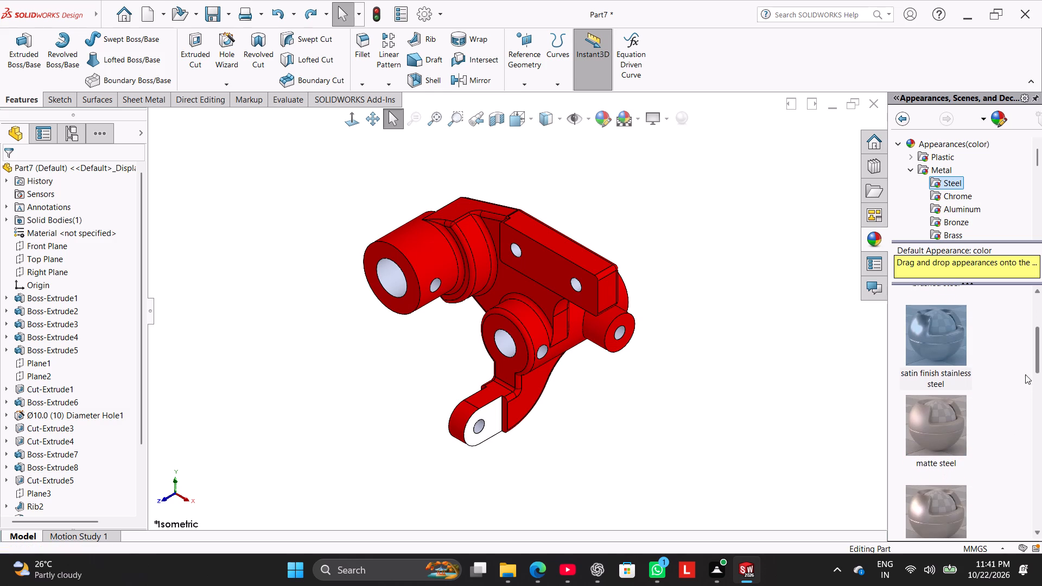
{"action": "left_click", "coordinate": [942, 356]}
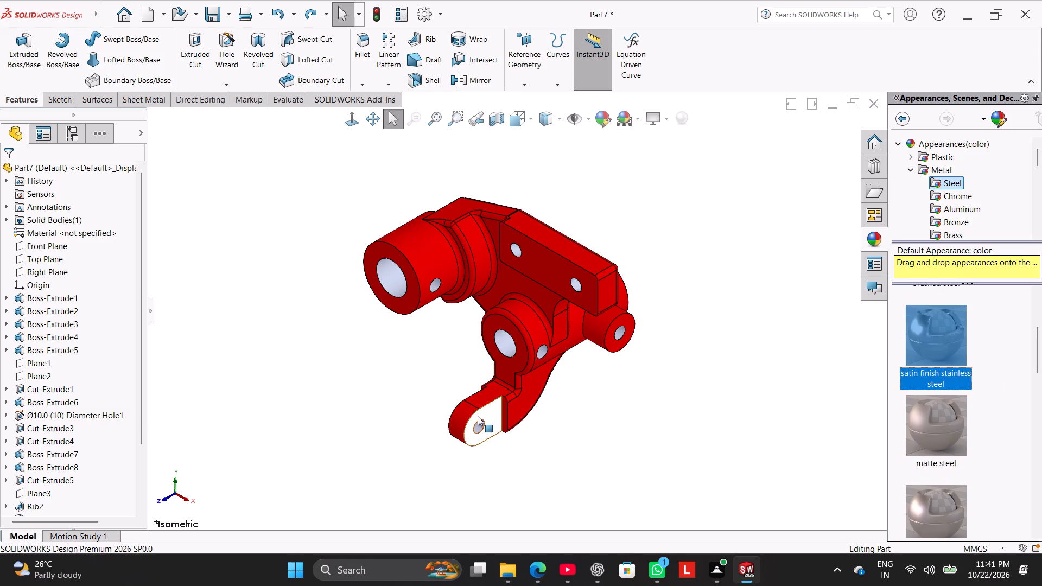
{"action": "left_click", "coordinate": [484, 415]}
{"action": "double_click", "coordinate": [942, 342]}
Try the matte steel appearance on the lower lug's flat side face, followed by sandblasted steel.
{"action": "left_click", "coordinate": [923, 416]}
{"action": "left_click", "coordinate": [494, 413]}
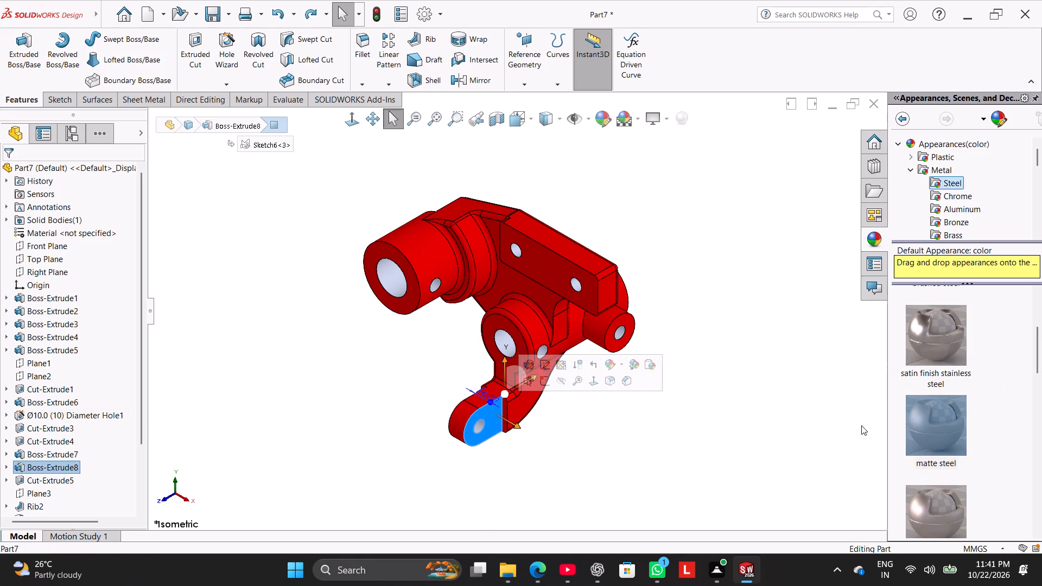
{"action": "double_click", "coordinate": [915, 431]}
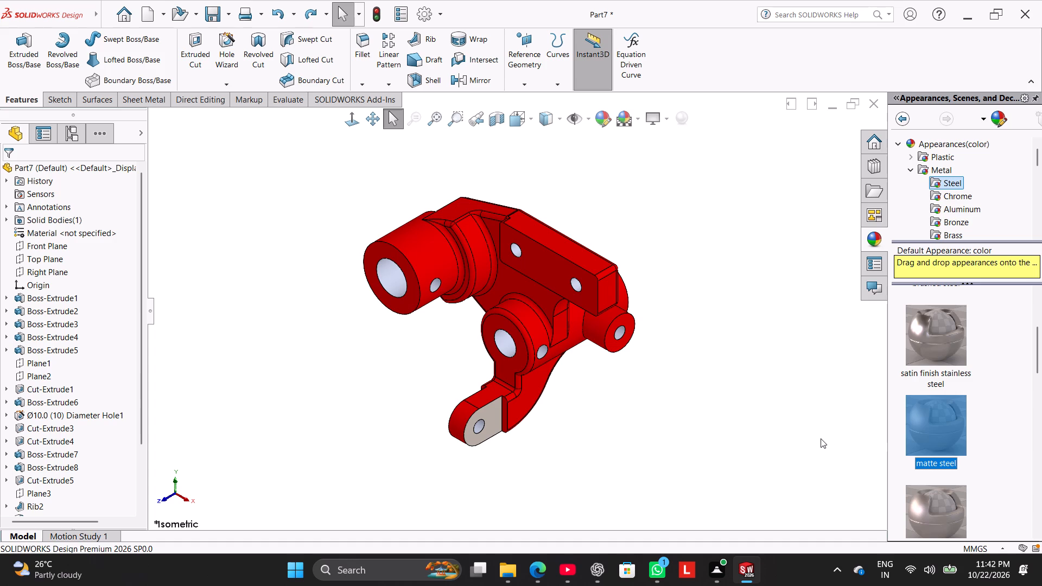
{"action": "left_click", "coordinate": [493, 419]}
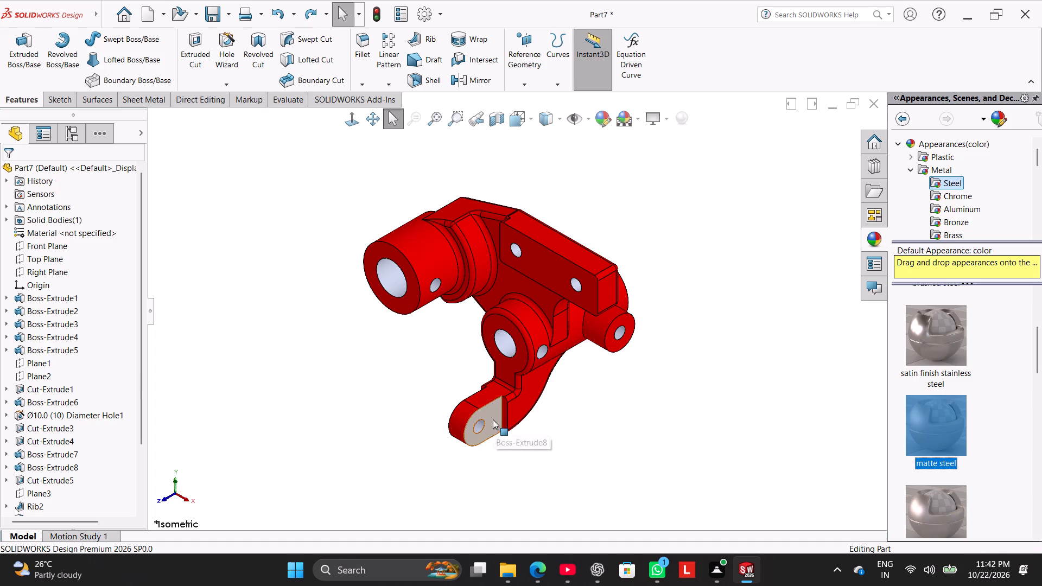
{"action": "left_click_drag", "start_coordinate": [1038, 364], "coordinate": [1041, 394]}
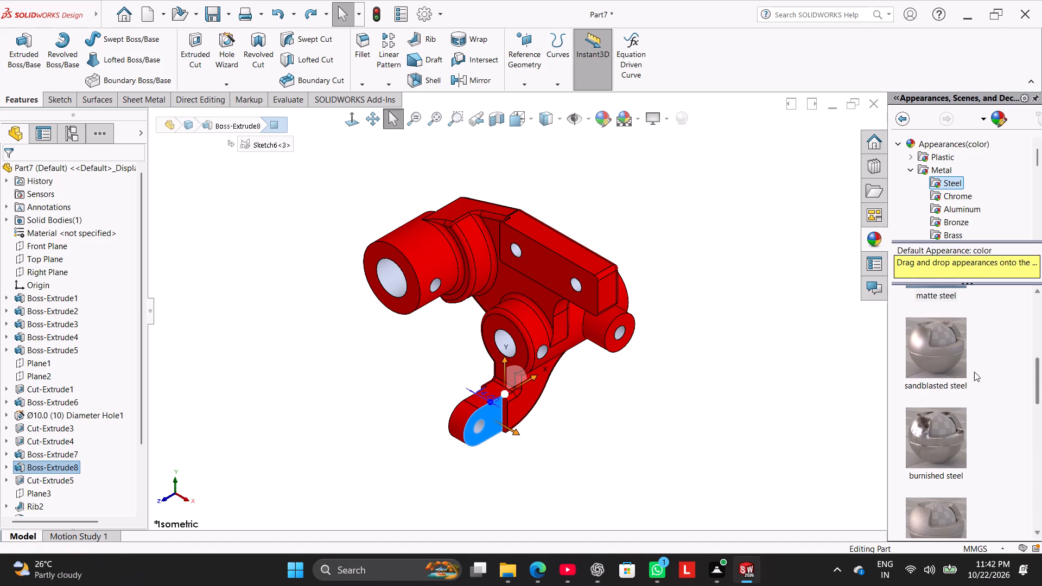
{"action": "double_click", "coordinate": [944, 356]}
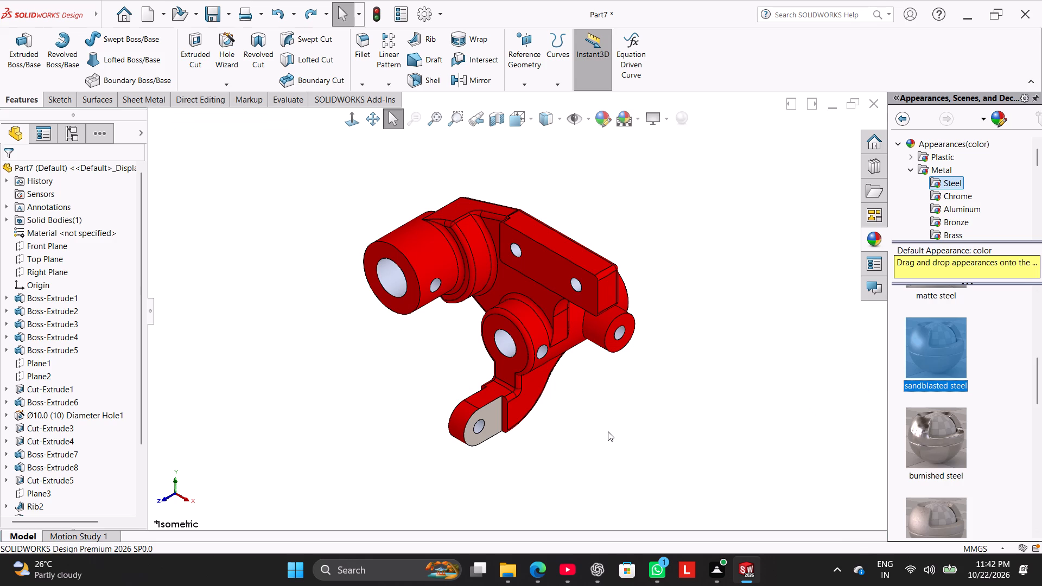
Apply the burnished steel appearance to the lower lug's flat side face.
{"action": "left_click", "coordinate": [496, 406]}
{"action": "double_click", "coordinate": [920, 438]}
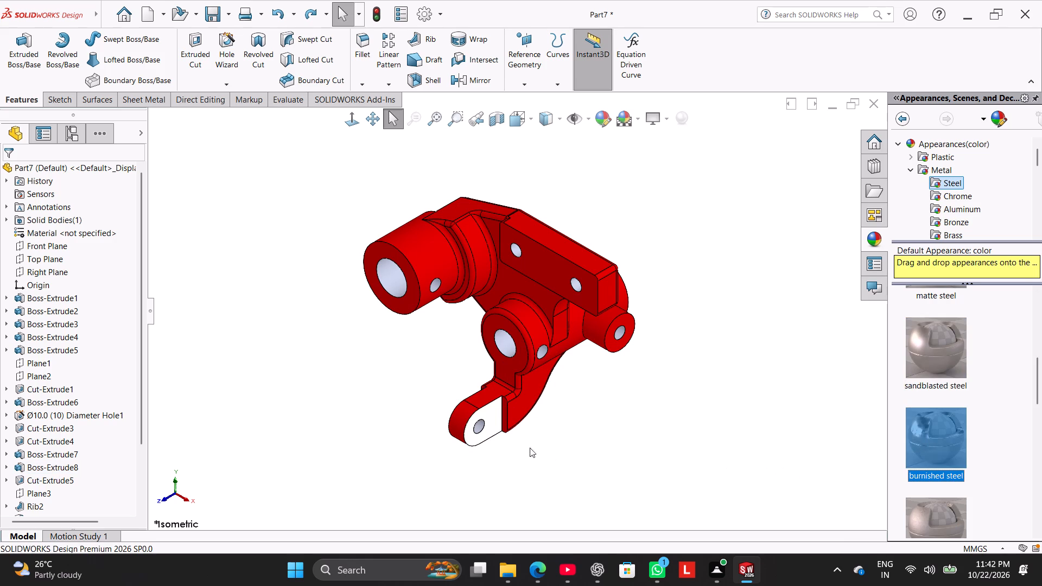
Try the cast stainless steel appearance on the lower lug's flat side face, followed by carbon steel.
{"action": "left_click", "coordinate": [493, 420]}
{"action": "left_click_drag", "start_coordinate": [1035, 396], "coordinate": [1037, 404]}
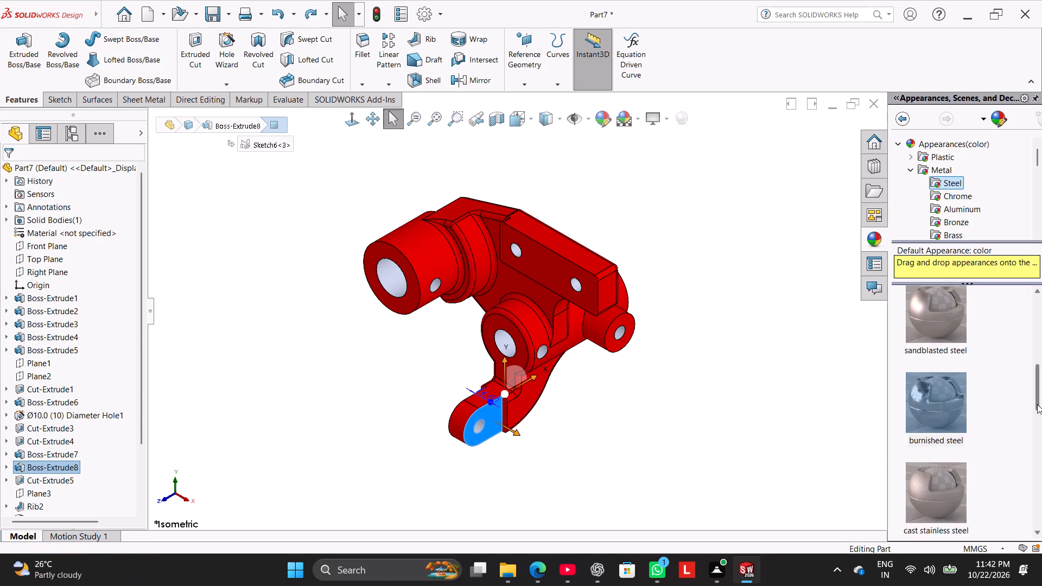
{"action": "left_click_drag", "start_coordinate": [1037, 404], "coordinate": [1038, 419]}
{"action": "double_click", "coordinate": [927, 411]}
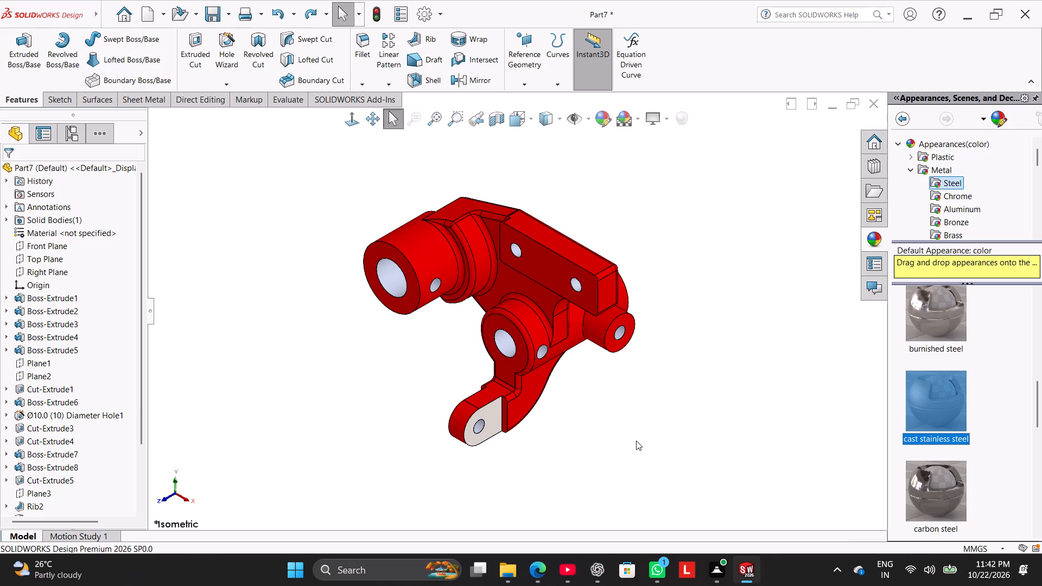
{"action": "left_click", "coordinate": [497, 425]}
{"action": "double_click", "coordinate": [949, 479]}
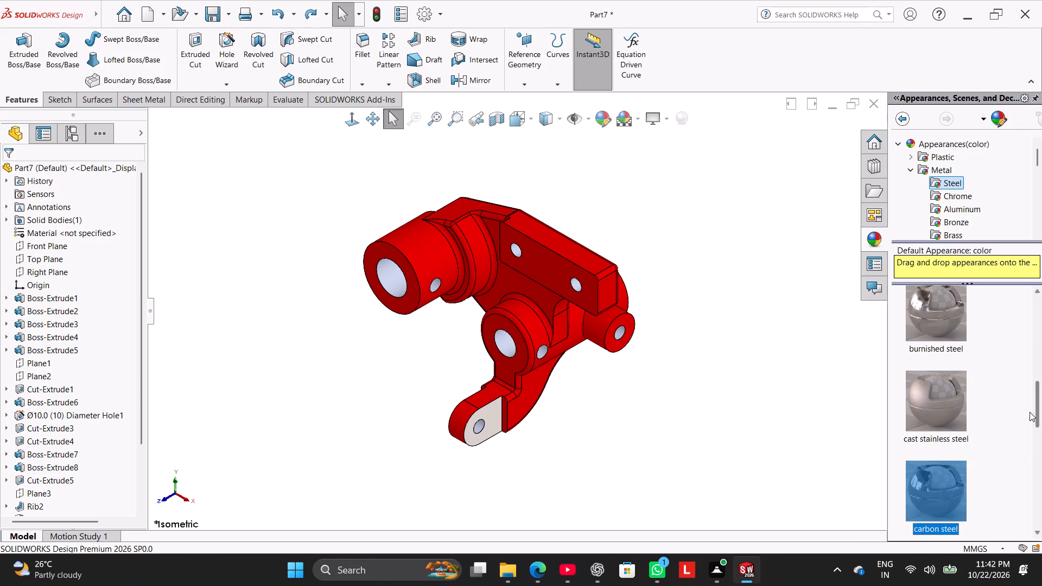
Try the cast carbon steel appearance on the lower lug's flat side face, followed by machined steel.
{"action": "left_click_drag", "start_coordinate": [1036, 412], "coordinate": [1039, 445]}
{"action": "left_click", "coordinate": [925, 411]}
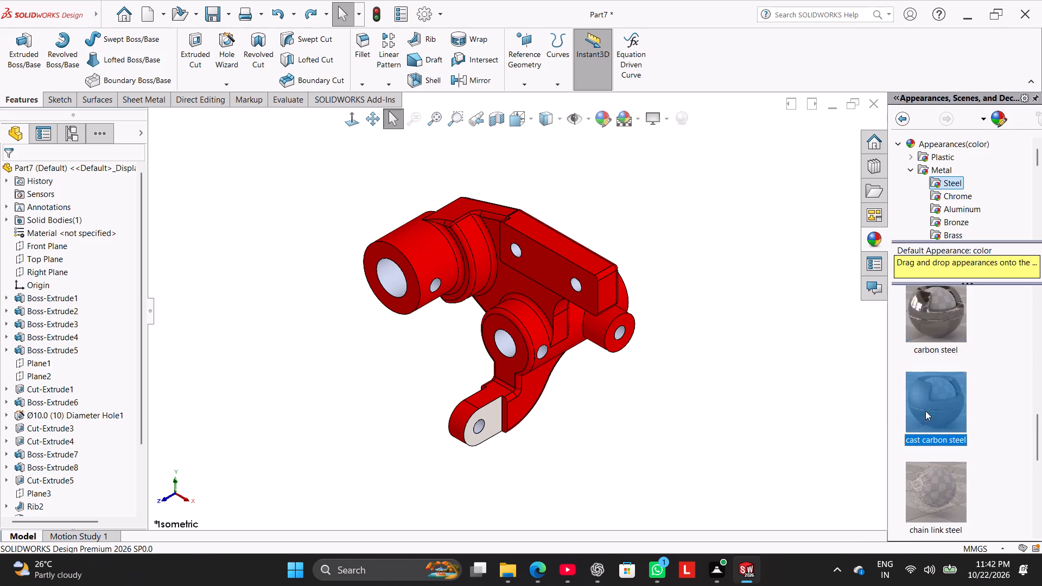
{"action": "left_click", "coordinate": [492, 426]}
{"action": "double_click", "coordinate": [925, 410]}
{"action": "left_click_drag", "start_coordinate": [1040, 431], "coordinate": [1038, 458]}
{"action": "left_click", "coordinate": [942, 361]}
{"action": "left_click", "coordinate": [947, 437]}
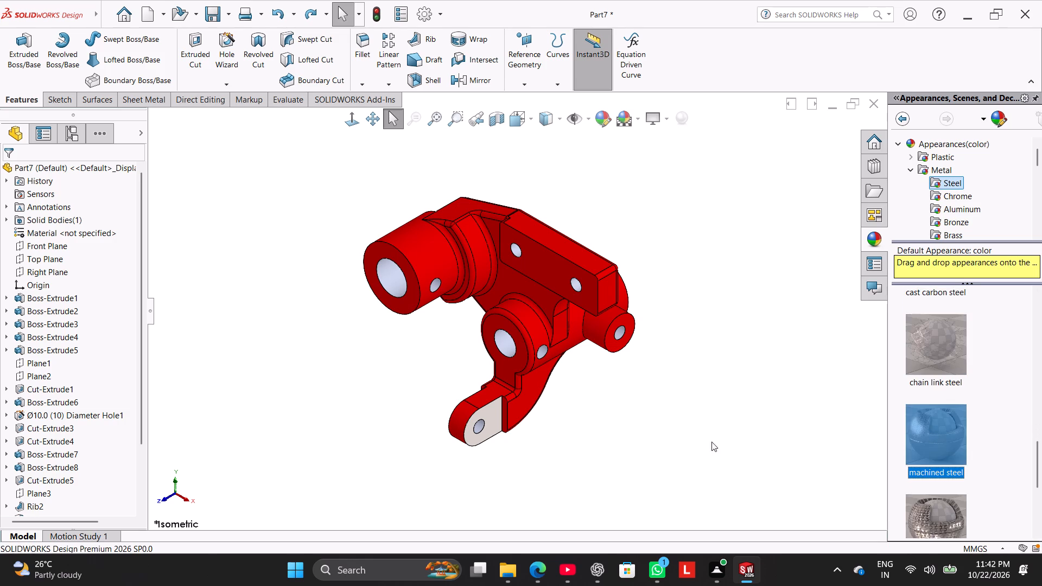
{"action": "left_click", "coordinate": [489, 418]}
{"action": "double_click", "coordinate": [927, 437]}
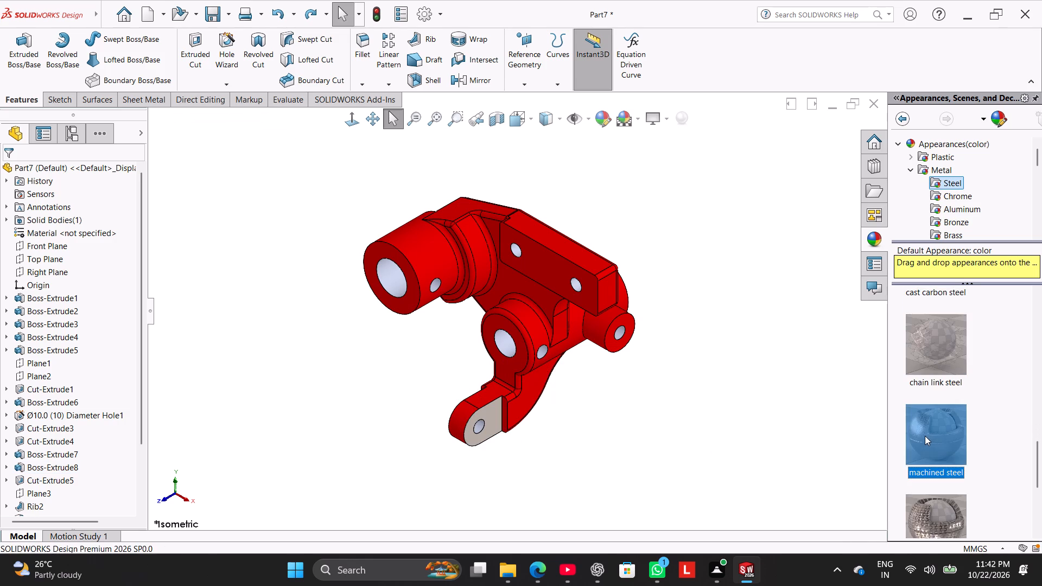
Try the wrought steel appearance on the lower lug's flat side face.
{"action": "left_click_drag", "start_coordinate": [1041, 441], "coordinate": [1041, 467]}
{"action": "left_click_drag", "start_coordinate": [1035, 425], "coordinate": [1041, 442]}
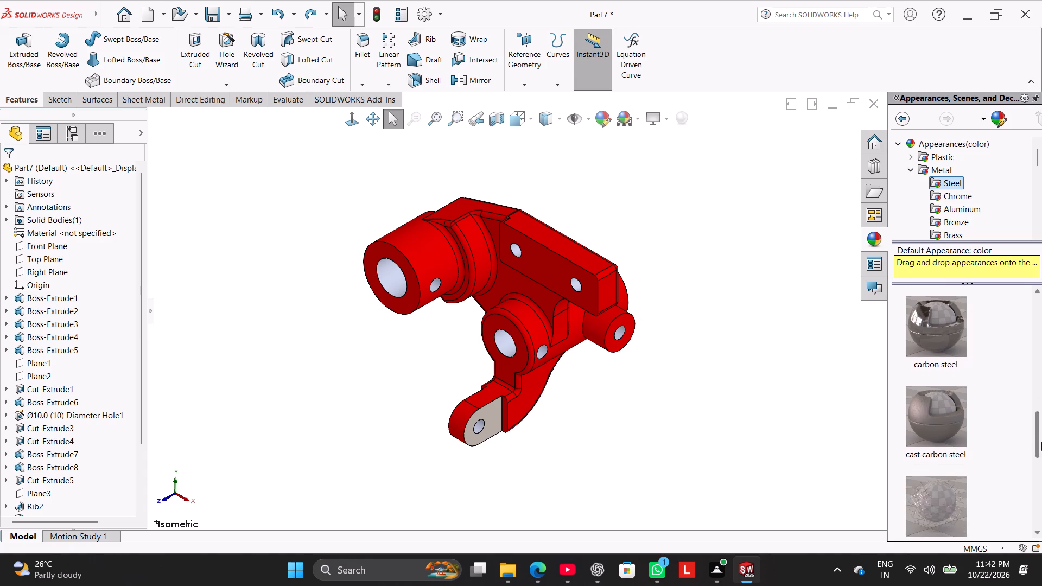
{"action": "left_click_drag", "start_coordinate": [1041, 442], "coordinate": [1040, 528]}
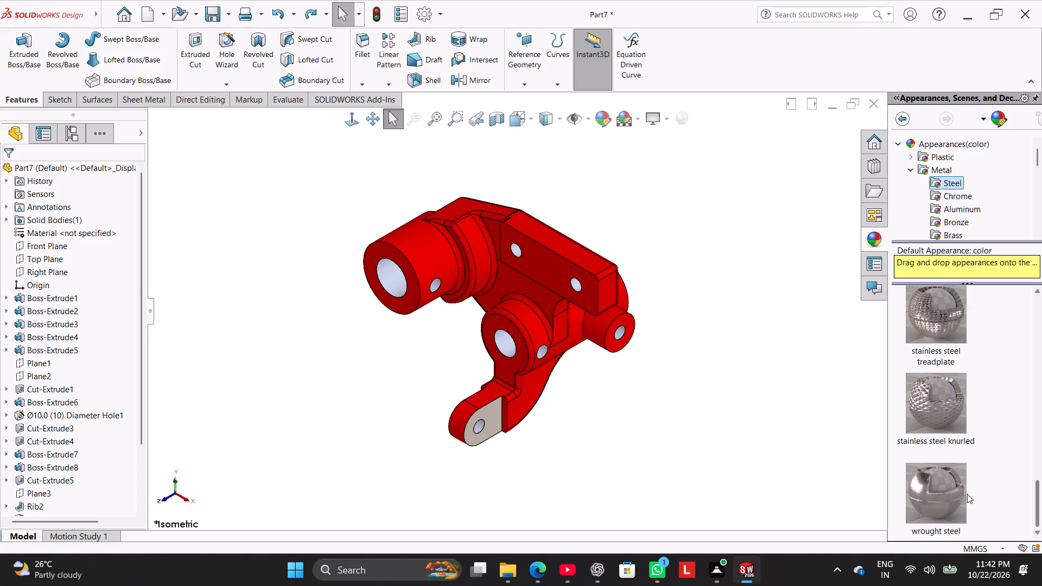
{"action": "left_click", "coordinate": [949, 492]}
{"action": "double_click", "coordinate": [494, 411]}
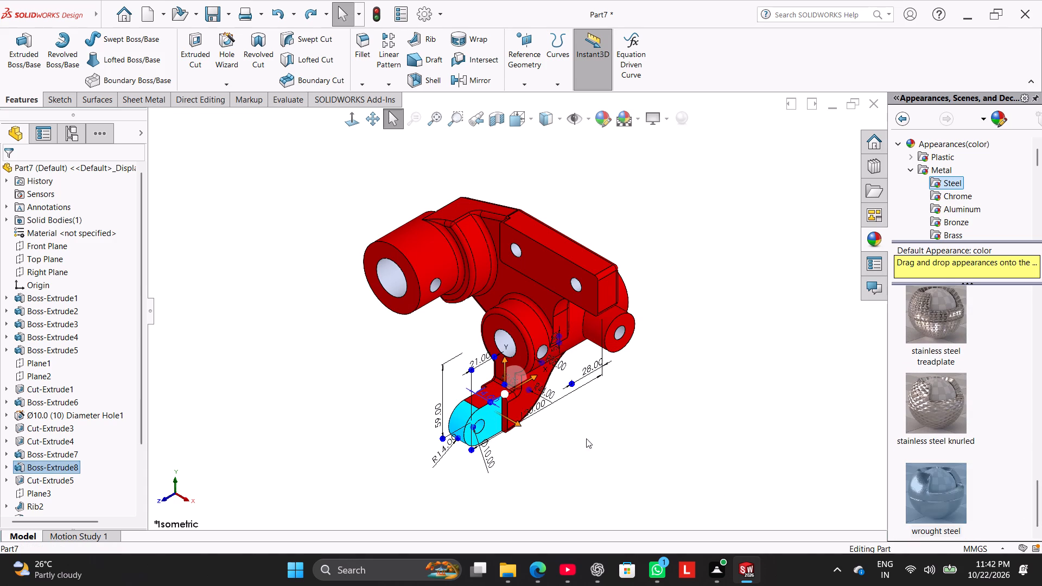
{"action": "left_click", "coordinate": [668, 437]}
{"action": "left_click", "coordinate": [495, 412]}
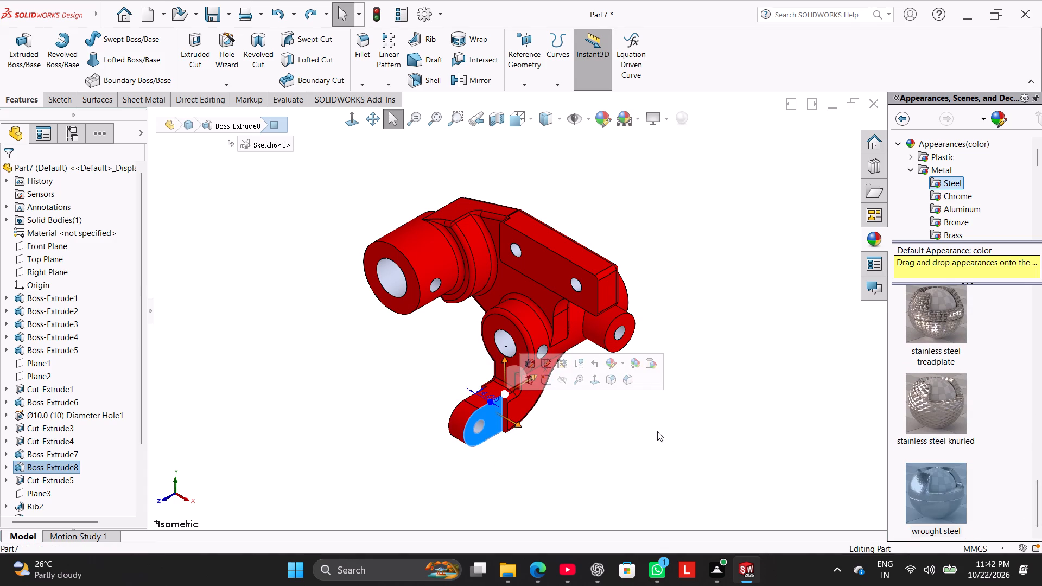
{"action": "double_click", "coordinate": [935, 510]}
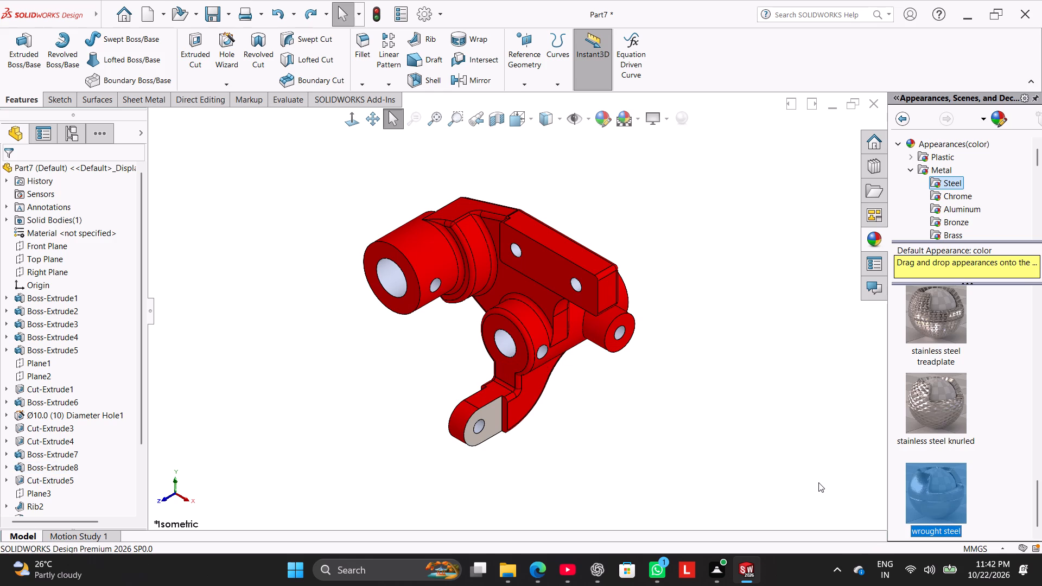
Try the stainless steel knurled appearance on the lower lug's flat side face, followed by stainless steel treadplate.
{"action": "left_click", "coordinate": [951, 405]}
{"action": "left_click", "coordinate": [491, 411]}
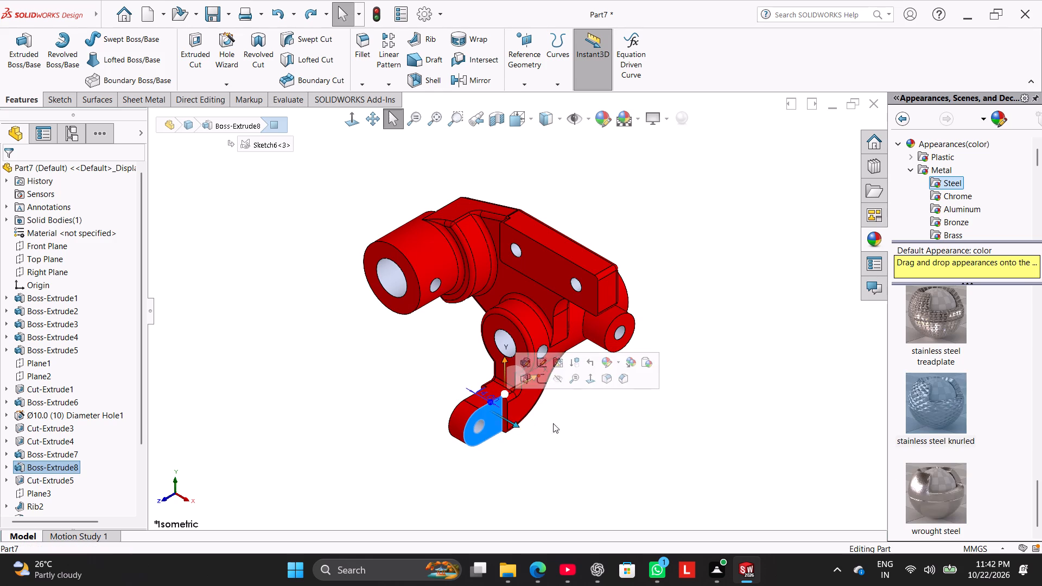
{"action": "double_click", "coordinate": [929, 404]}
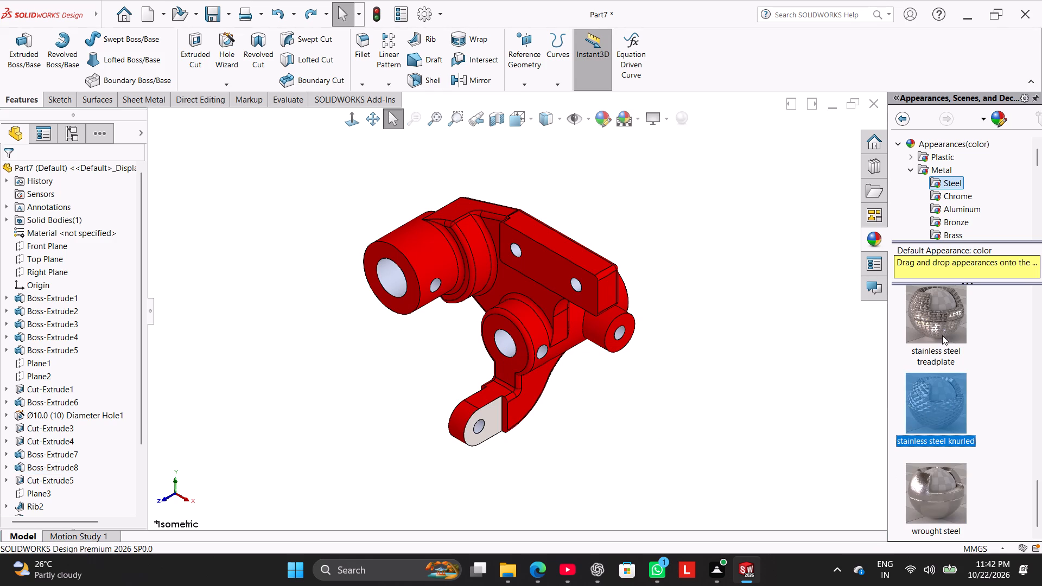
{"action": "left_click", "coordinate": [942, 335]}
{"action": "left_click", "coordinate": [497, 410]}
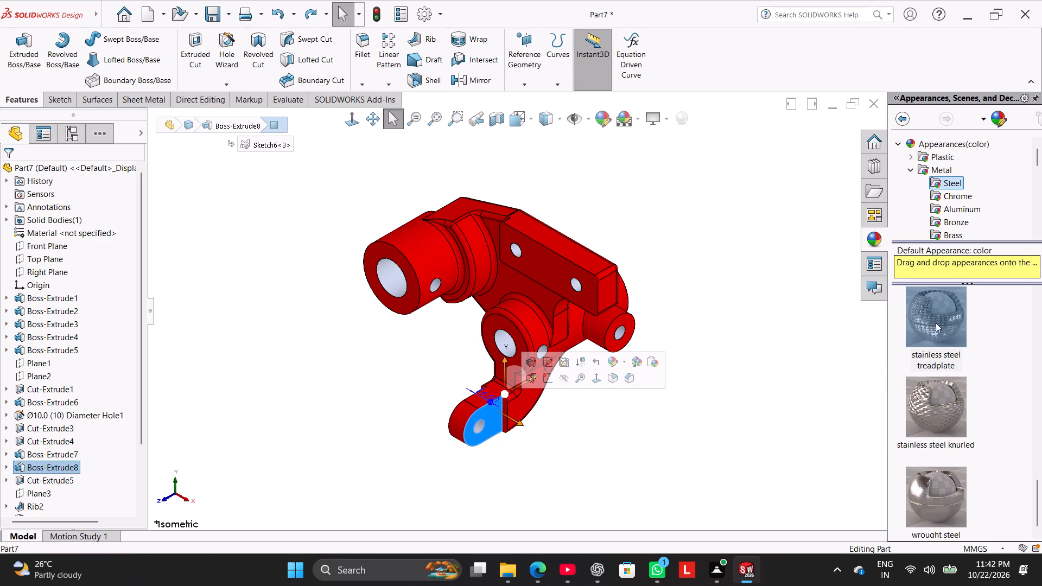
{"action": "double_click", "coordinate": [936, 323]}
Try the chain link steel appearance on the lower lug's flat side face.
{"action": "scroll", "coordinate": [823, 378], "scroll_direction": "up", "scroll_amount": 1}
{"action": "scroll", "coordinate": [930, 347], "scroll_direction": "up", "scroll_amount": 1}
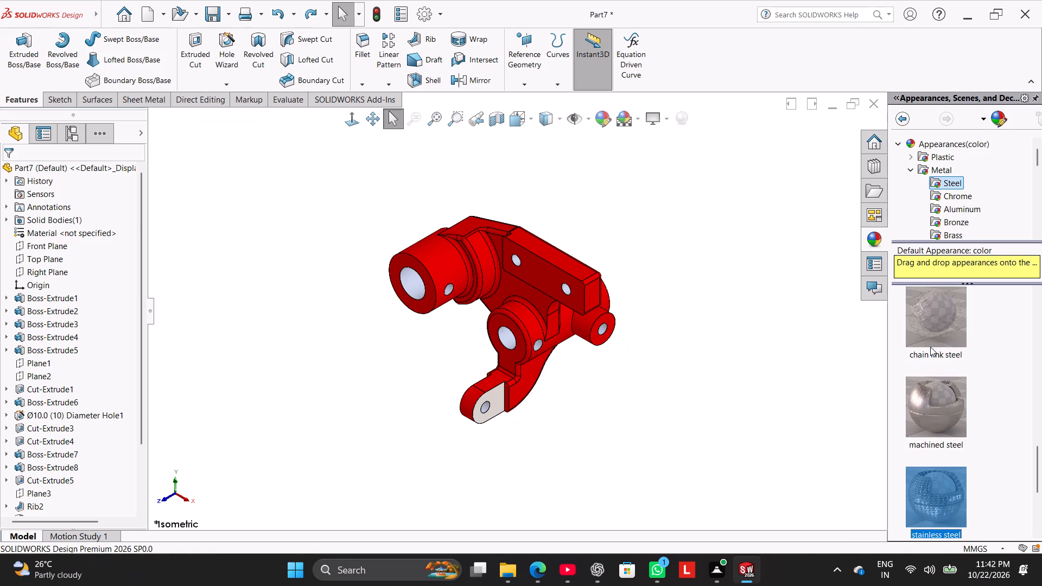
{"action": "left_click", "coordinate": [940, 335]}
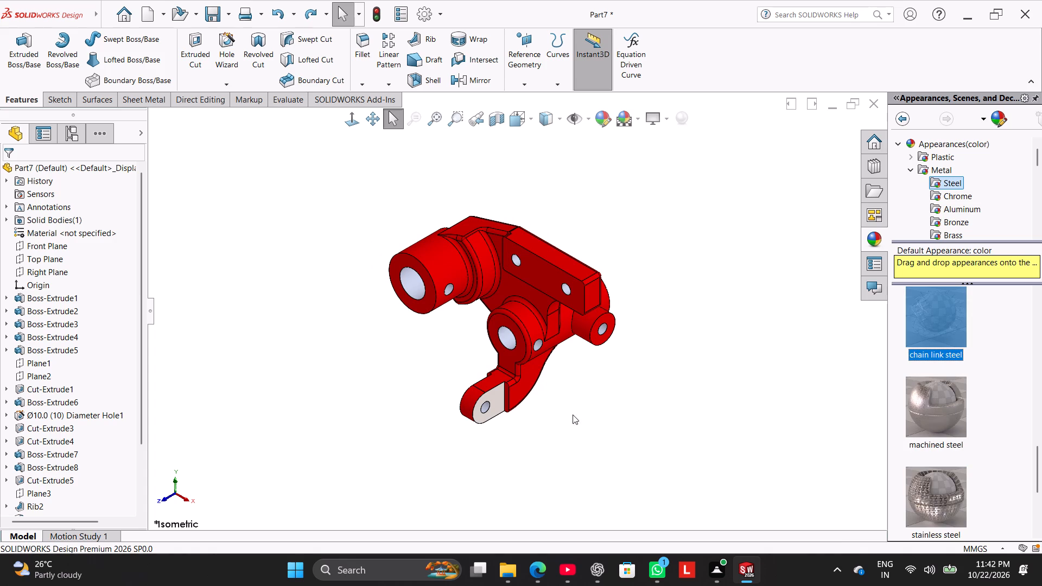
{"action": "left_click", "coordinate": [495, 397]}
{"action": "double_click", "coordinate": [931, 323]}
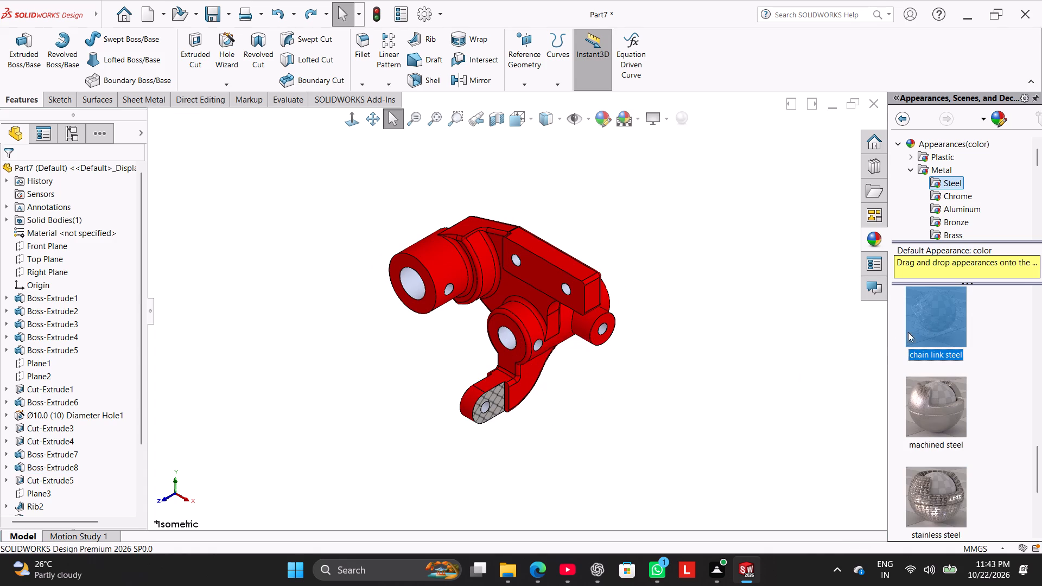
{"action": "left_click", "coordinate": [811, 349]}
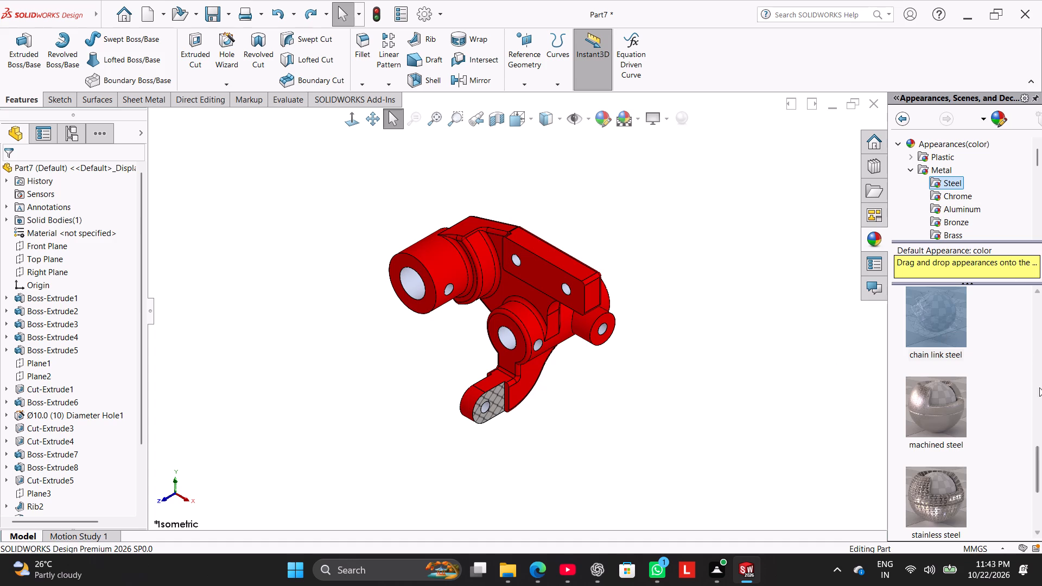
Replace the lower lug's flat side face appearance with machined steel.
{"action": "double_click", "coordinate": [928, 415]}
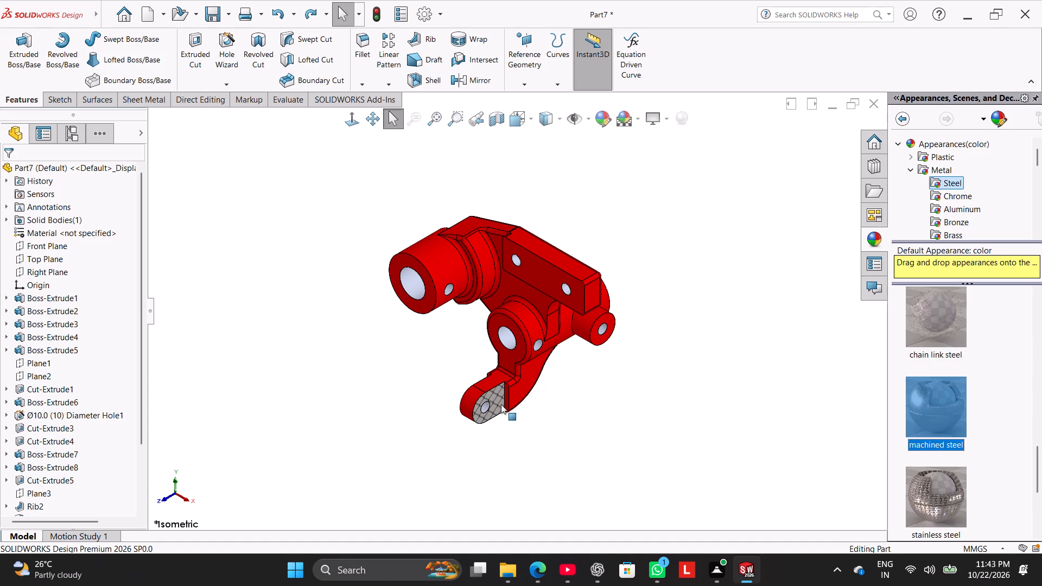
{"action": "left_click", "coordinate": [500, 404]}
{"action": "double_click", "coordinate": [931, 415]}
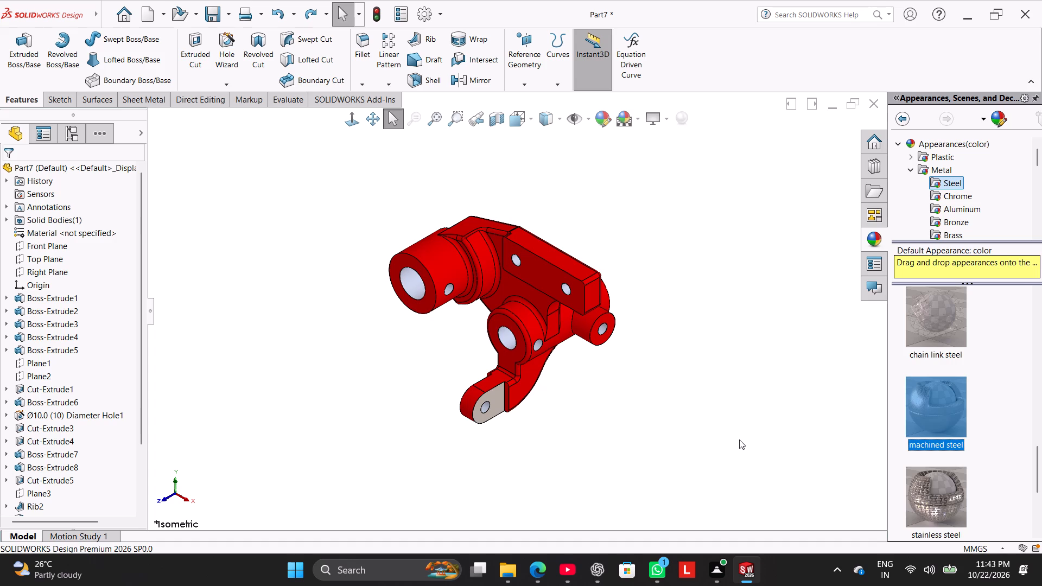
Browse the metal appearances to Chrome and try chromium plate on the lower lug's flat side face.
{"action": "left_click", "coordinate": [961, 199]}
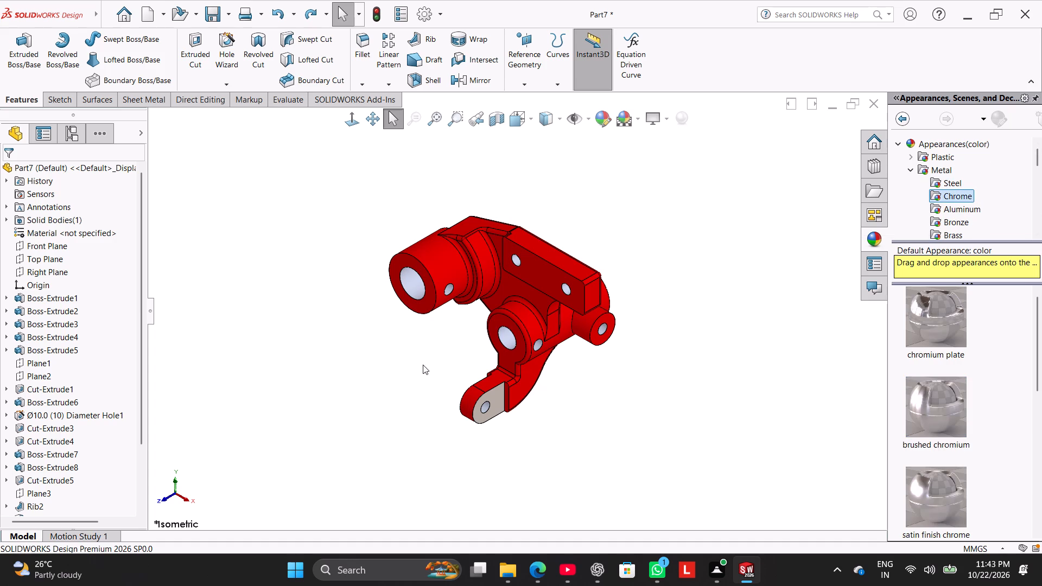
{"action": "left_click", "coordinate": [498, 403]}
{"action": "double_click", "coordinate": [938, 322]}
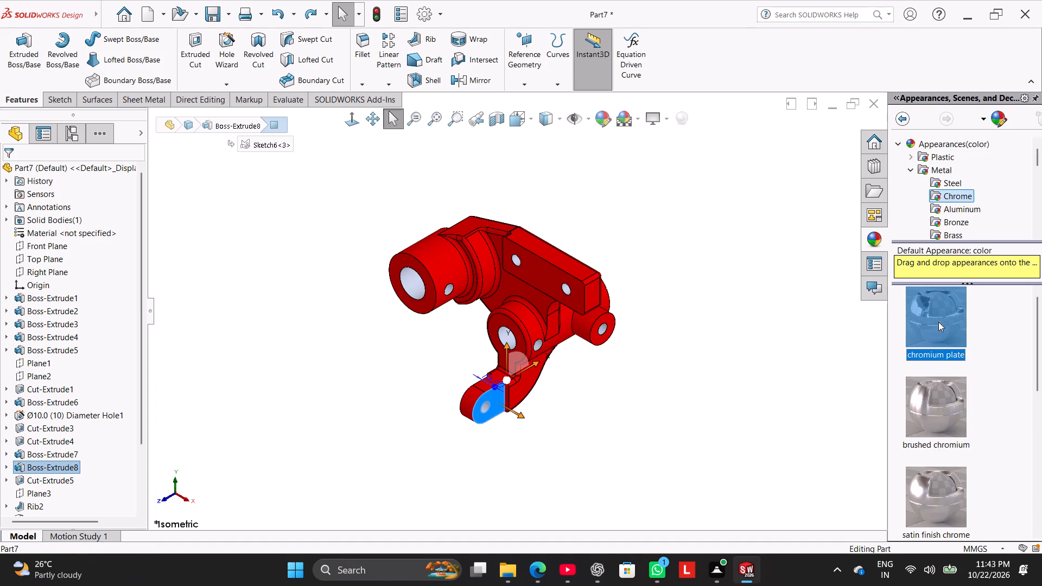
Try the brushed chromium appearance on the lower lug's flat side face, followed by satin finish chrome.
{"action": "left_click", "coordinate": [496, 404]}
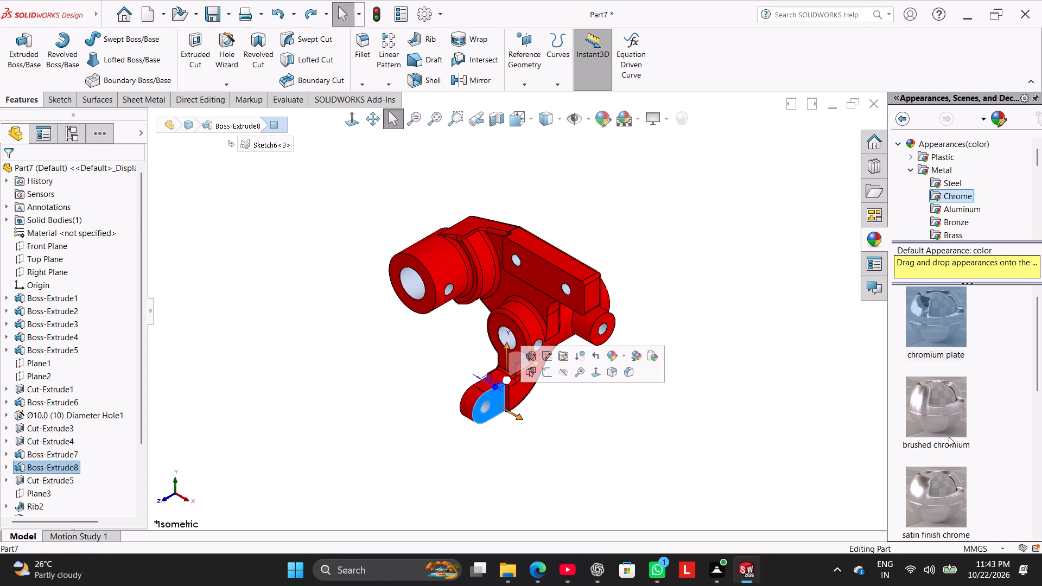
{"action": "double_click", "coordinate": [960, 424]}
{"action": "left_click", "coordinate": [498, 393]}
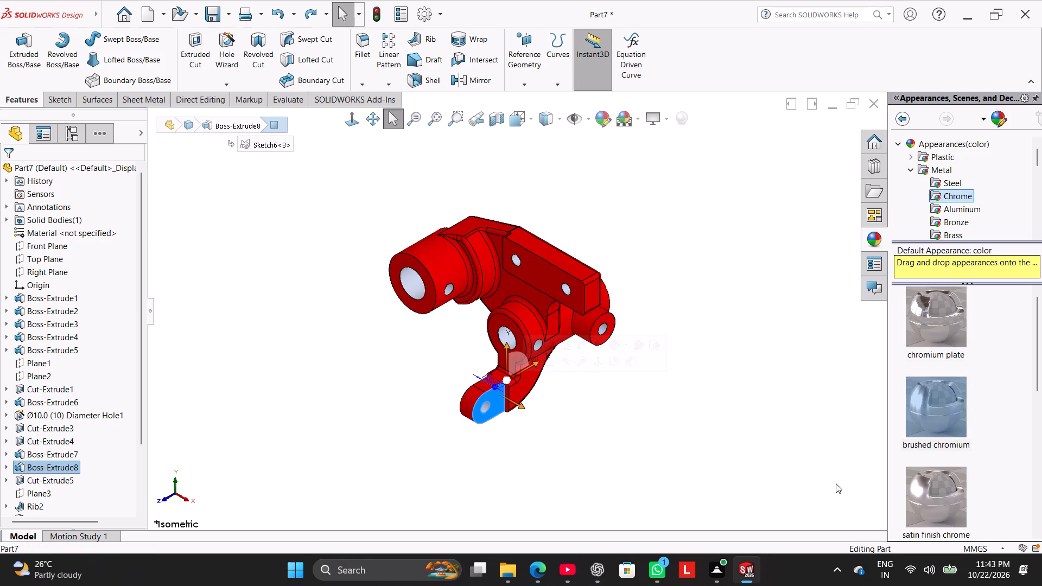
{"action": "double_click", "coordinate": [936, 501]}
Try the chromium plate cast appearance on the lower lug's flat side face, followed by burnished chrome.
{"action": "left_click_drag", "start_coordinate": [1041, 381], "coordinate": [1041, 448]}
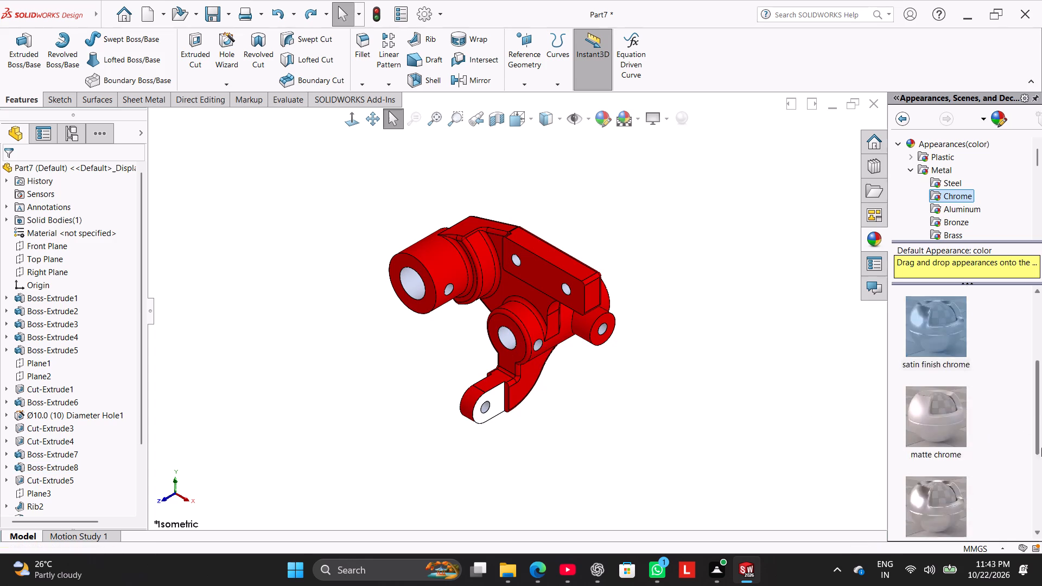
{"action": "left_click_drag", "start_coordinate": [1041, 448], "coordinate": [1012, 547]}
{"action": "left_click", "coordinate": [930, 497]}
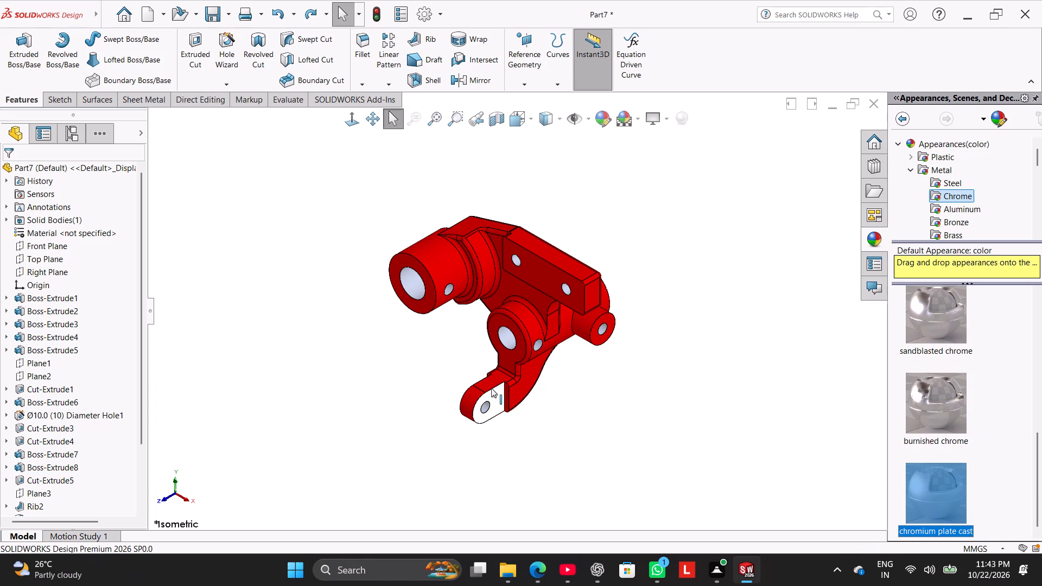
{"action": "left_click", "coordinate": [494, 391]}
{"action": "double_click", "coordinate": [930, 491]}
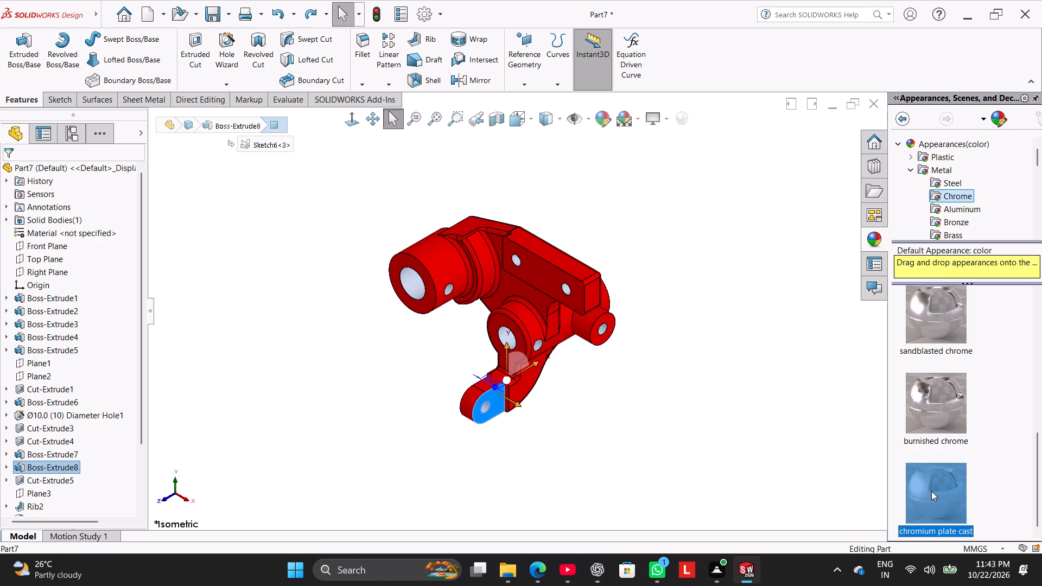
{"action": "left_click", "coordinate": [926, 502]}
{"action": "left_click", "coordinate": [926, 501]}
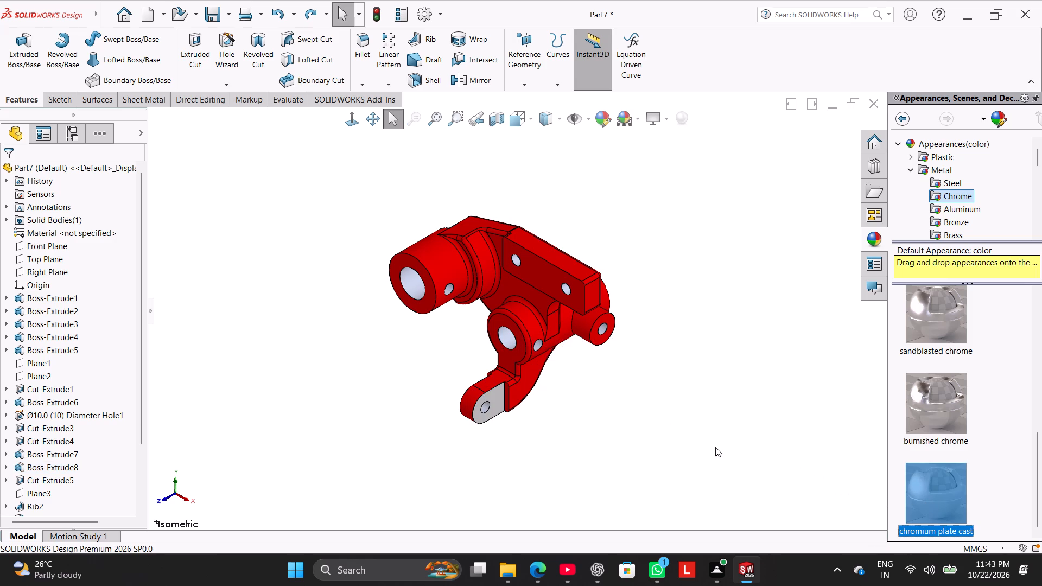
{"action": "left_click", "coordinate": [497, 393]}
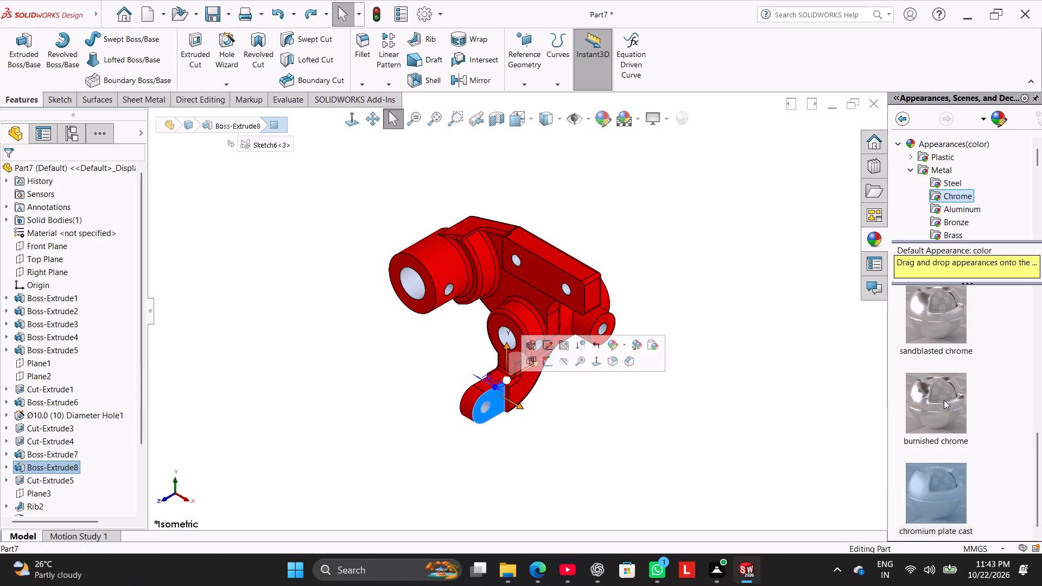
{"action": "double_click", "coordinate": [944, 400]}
Apply the sandblasted chrome appearance to the lower lug's flat side face.
{"action": "left_click", "coordinate": [948, 311]}
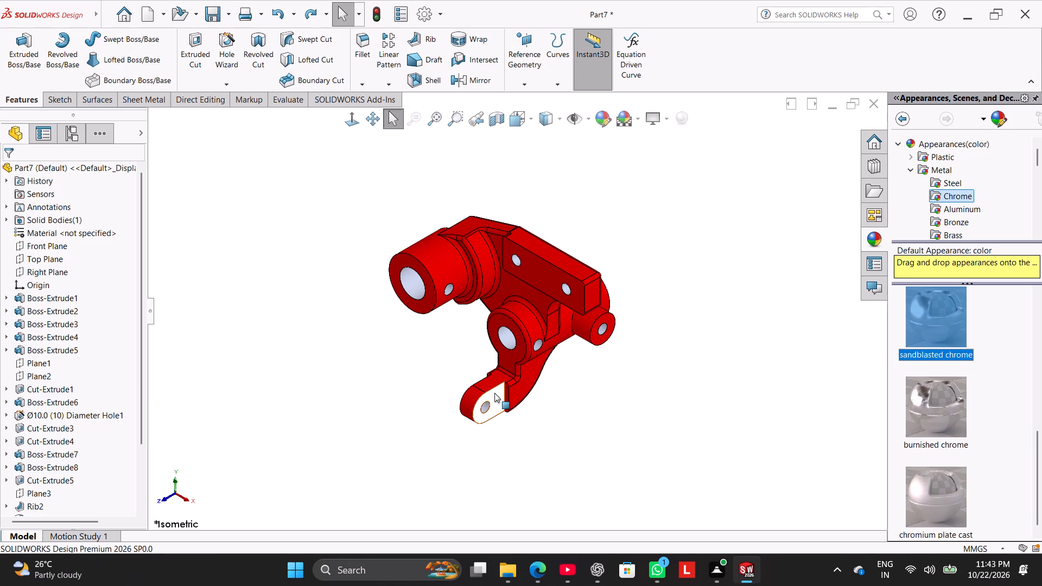
{"action": "left_click", "coordinate": [493, 393]}
{"action": "double_click", "coordinate": [941, 336]}
{"action": "left_click", "coordinate": [743, 385]}
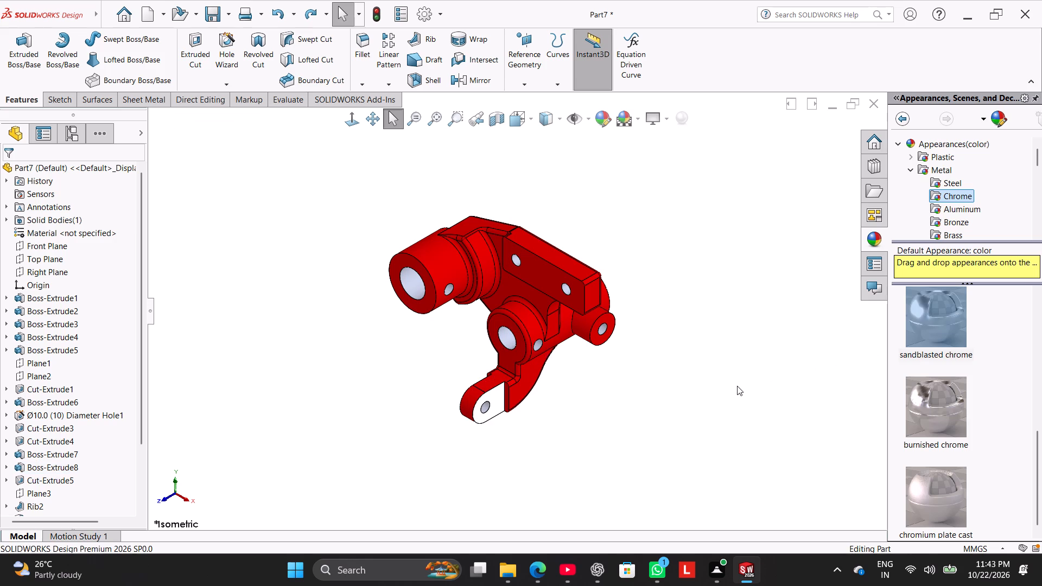
{"action": "left_click", "coordinate": [499, 403]}
{"action": "double_click", "coordinate": [938, 329]}
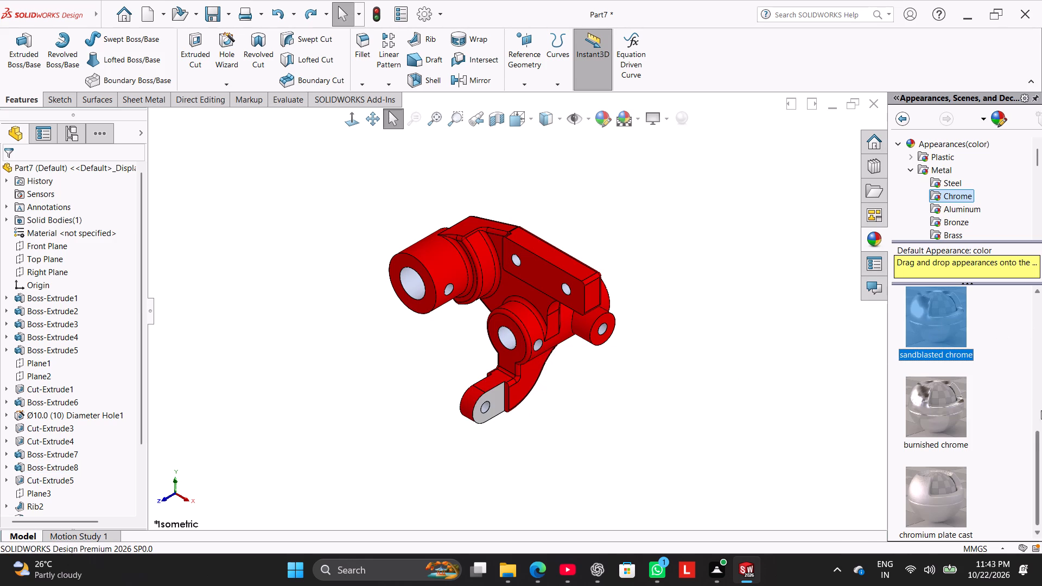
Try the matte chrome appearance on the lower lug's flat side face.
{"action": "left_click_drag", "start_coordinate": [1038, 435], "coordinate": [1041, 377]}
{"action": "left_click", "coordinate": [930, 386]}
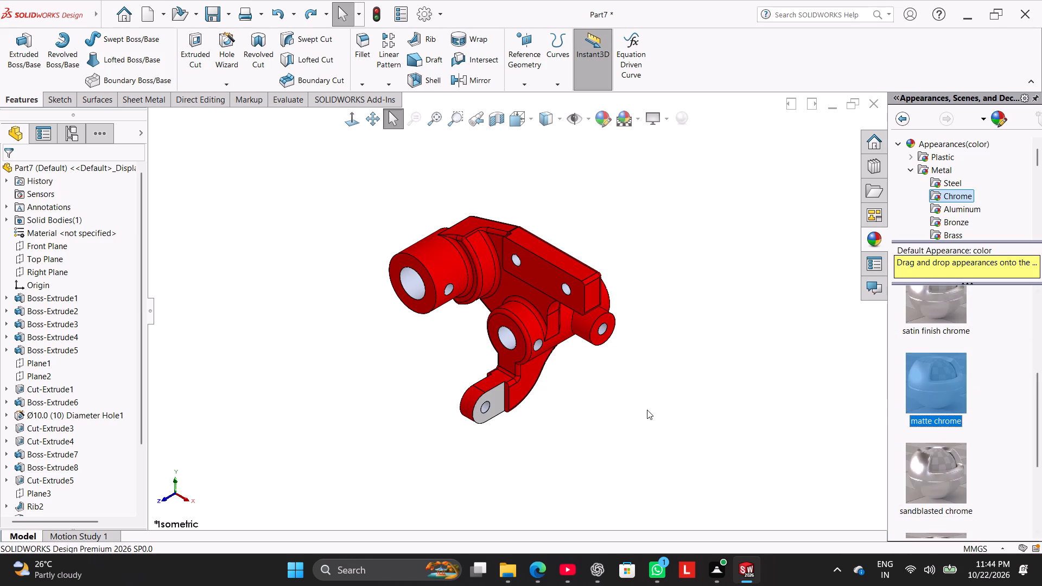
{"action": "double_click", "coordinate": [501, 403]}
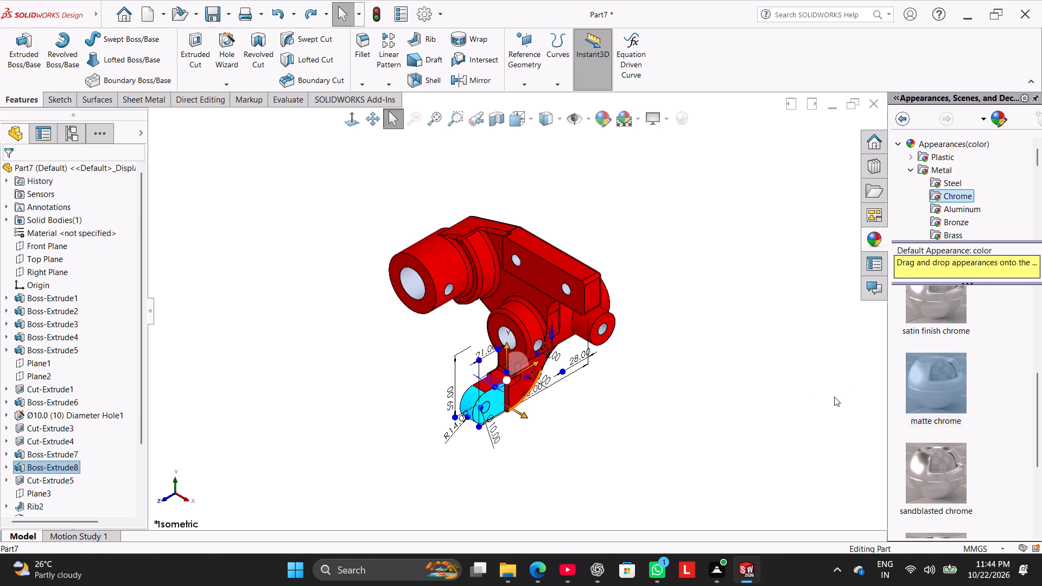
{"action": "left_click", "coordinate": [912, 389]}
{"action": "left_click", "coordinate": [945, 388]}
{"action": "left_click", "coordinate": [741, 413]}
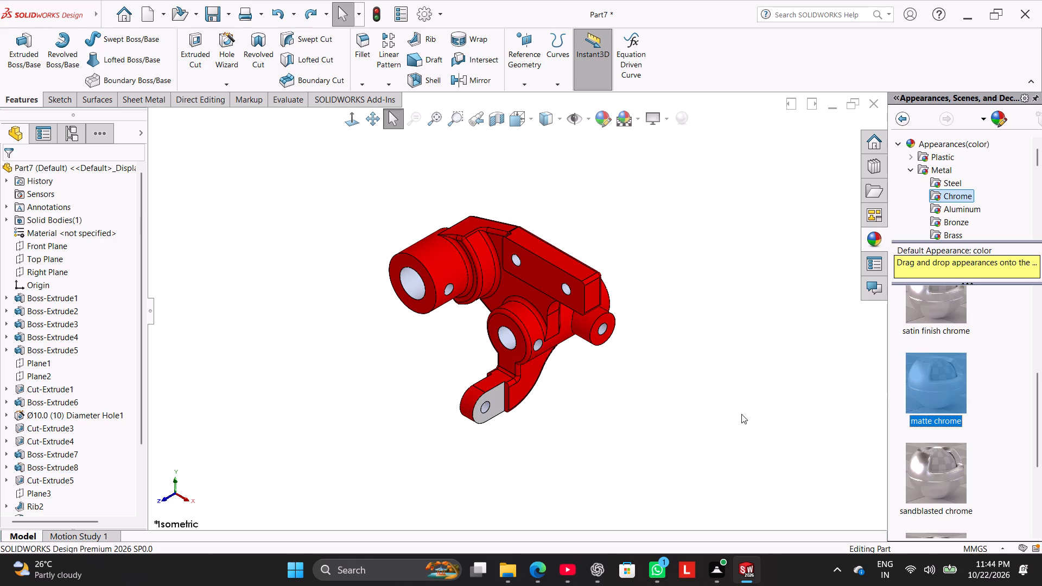
Apply the satin finish chrome appearance to the lower lug's flat side face.
{"action": "left_click", "coordinate": [937, 315]}
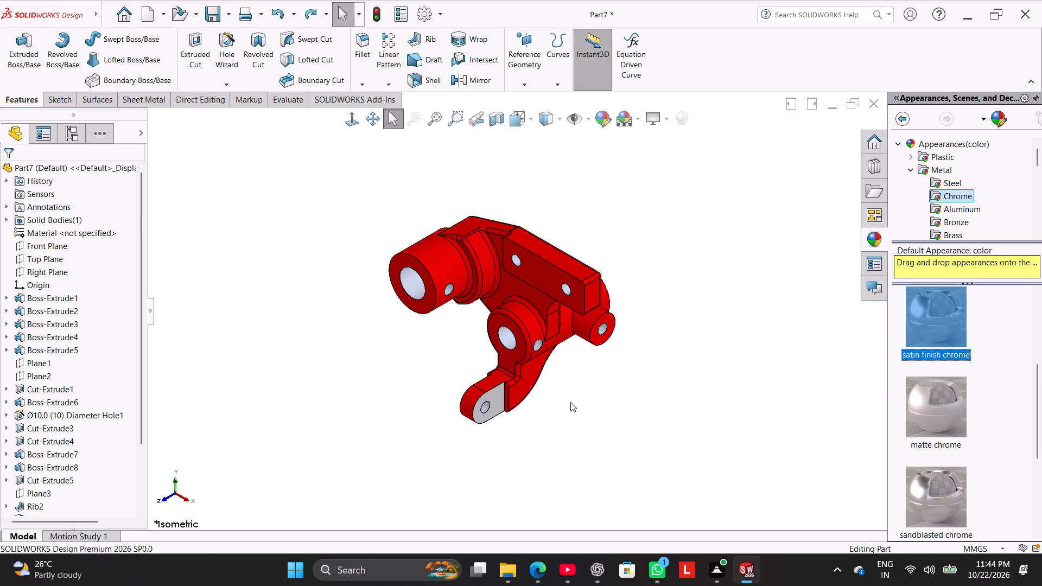
{"action": "left_click", "coordinate": [504, 393]}
{"action": "left_click", "coordinate": [497, 396]}
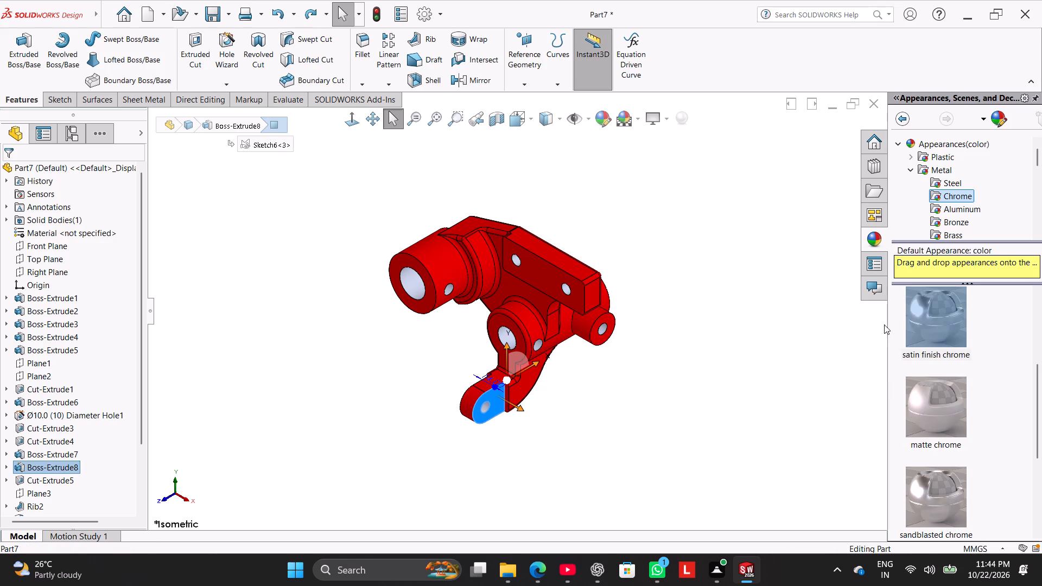
{"action": "double_click", "coordinate": [927, 311]}
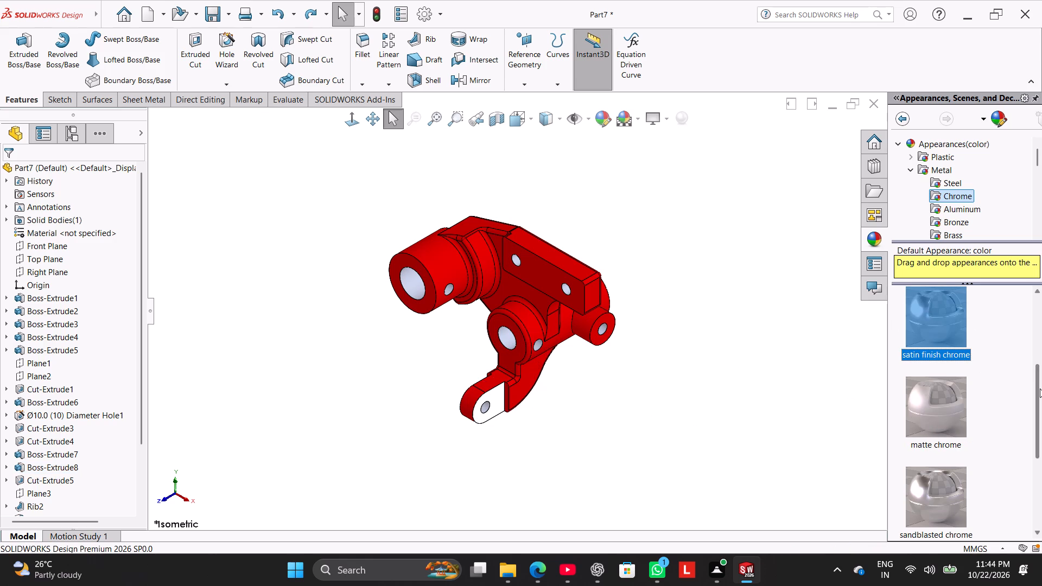
{"action": "left_click_drag", "start_coordinate": [1038, 388], "coordinate": [1041, 291]}
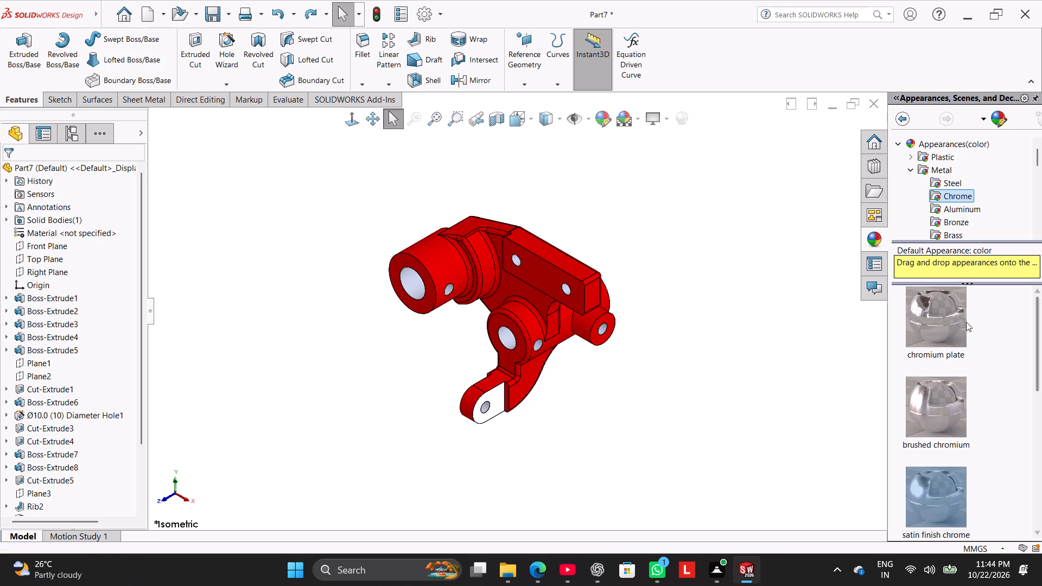
{"action": "left_click", "coordinate": [909, 168]}
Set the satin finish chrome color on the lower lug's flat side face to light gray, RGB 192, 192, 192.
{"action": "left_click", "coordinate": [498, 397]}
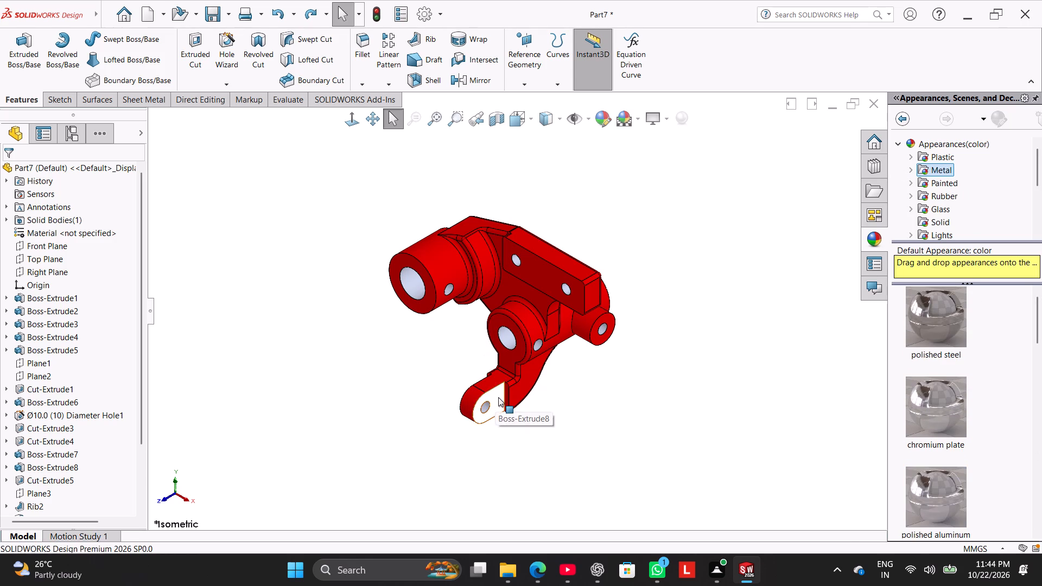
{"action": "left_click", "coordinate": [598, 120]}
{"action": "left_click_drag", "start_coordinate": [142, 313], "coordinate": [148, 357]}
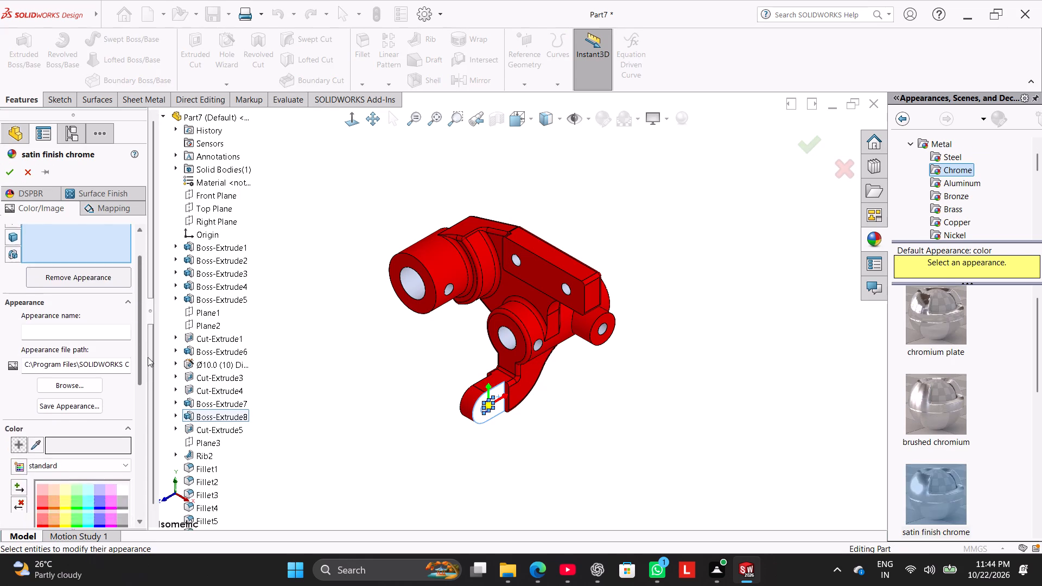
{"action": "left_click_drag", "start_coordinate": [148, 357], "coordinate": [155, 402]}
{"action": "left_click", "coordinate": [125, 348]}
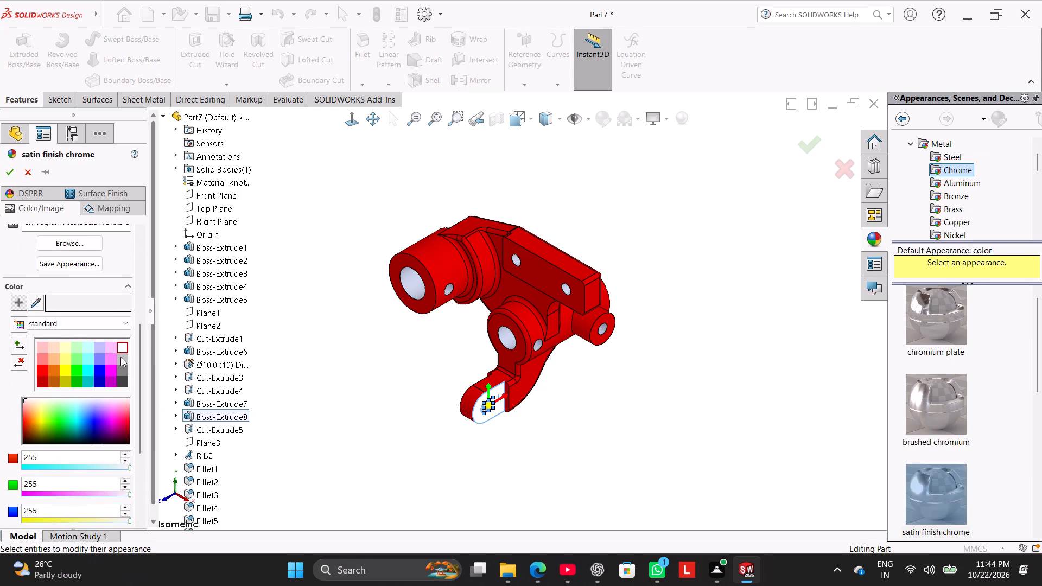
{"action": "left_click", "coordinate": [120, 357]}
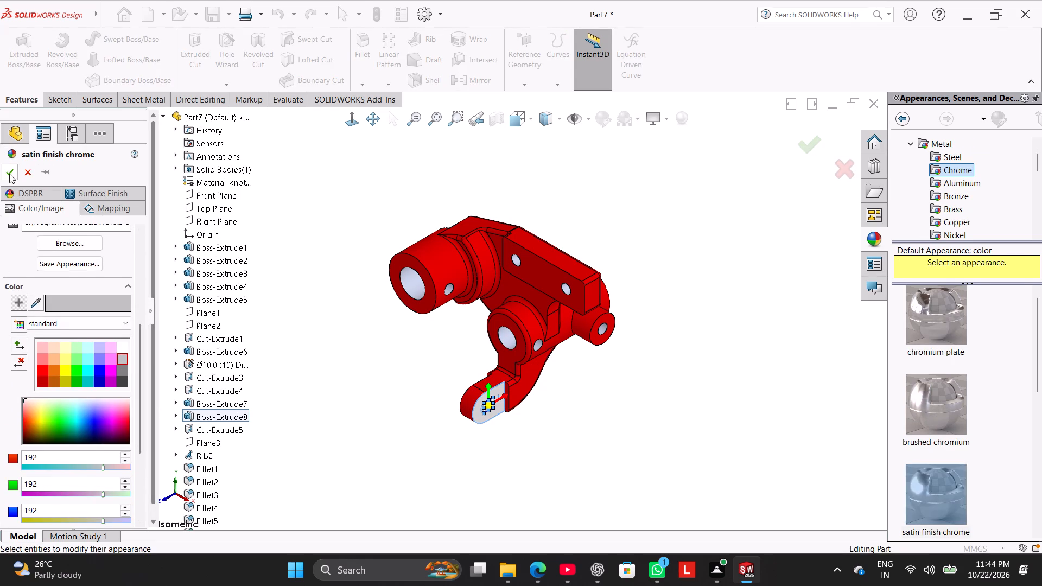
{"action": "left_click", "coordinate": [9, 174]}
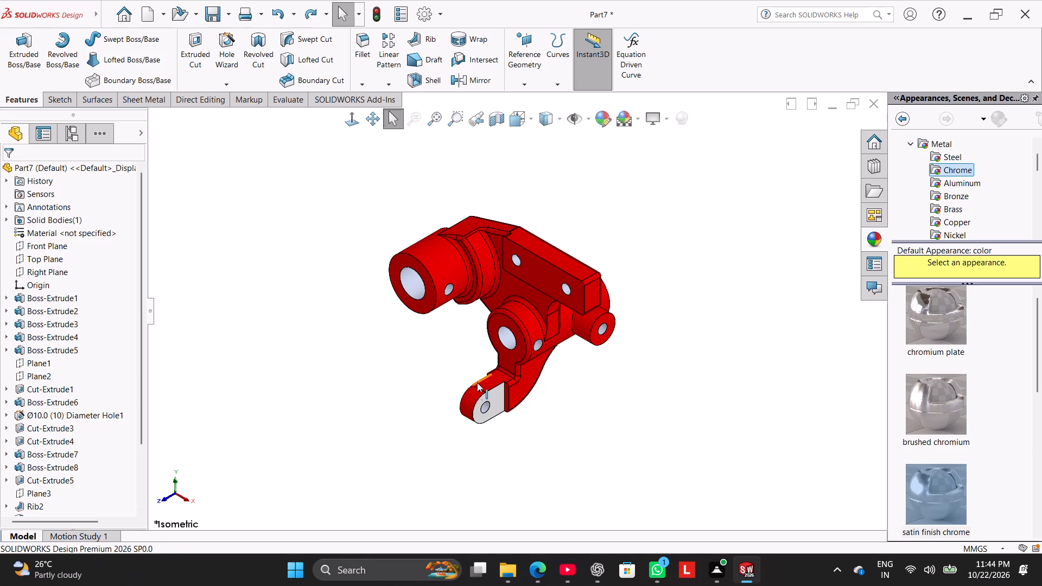
Change the satin finish chrome color on the lower lug's flat side face to the standard medium gray, value 128.
{"action": "left_click", "coordinate": [494, 402]}
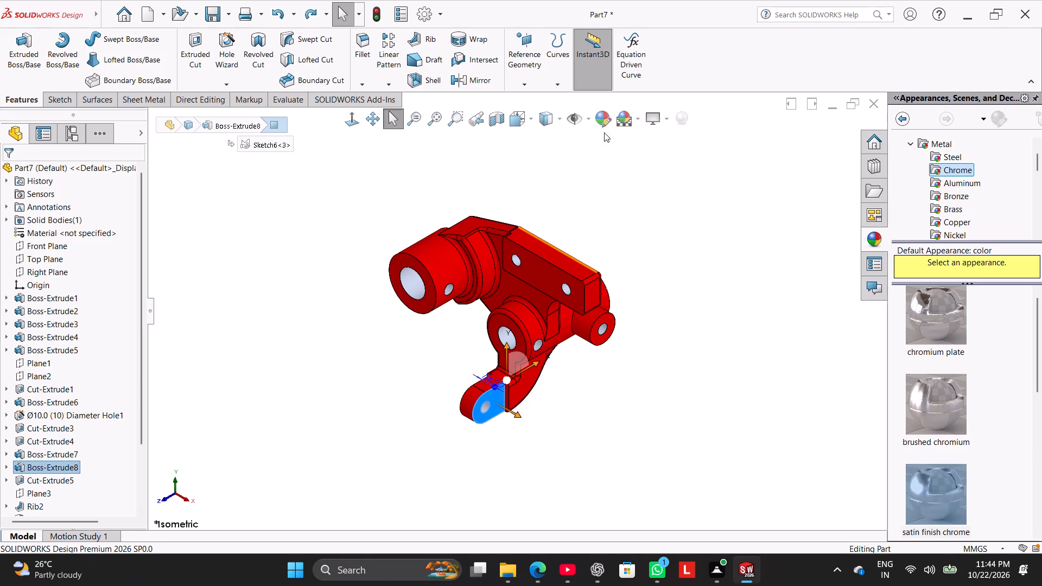
{"action": "left_click", "coordinate": [600, 122]}
{"action": "left_click_drag", "start_coordinate": [142, 355], "coordinate": [142, 368]}
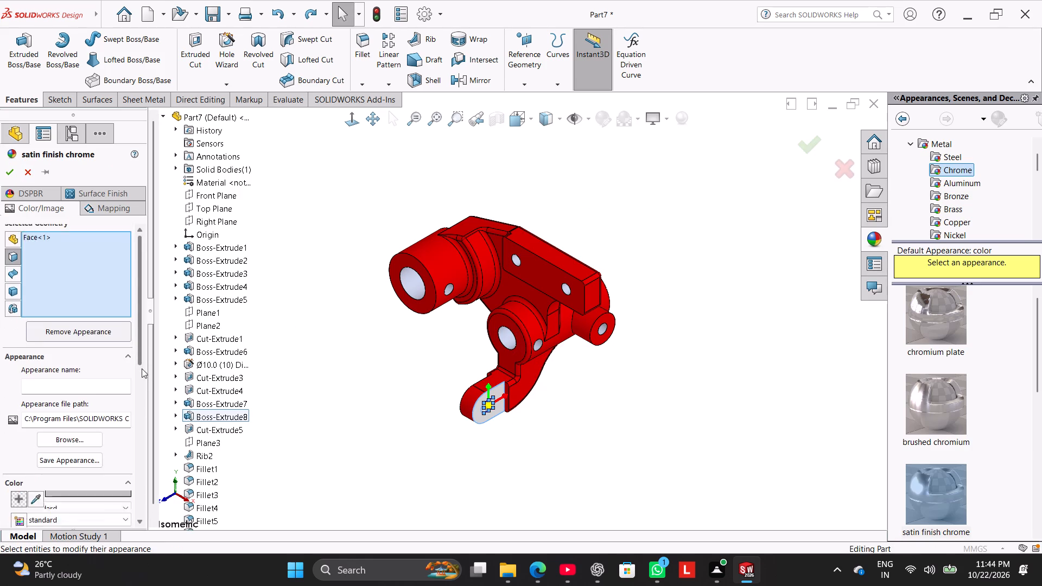
{"action": "left_click_drag", "start_coordinate": [142, 368], "coordinate": [149, 420]}
{"action": "left_click", "coordinate": [125, 426]}
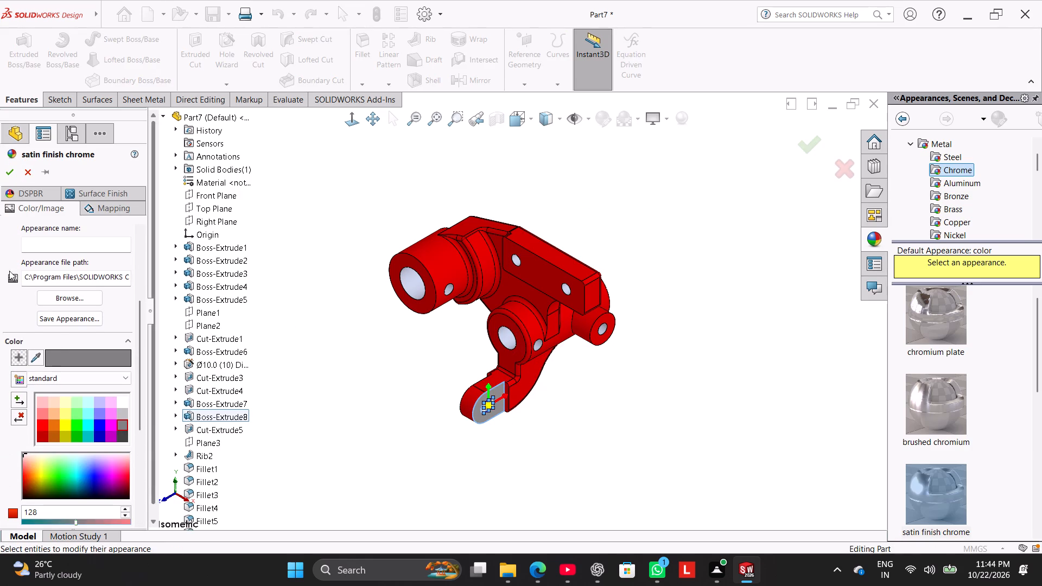
{"action": "left_click", "coordinate": [5, 170]}
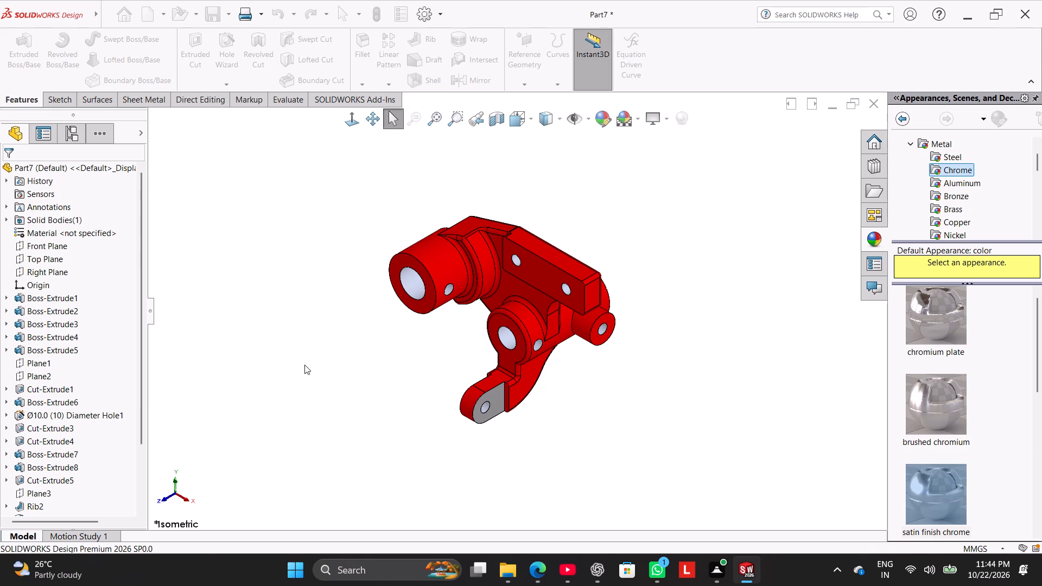
{"action": "right_click_drag", "start_coordinate": [302, 368], "coordinate": [360, 311]}
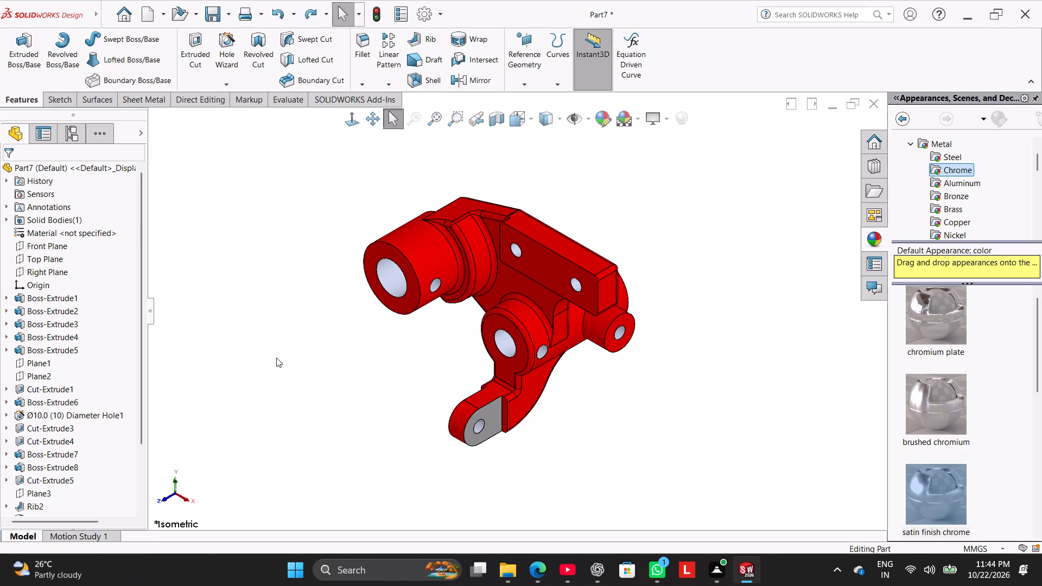
Set the cast aluminum color to medium gray (128) on both main bores, the plate holes, small-boss hole, middle-boss cross-hole, lug hole and opposite flat lug face.
{"action": "left_click", "coordinate": [391, 277], "text": "ctrl"}
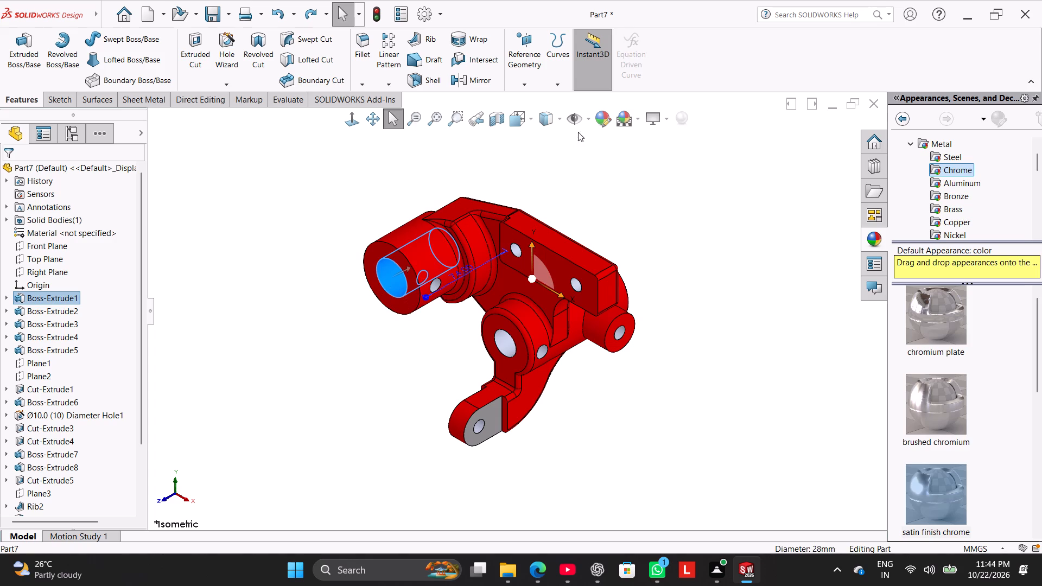
{"action": "double_click", "coordinate": [597, 123]}
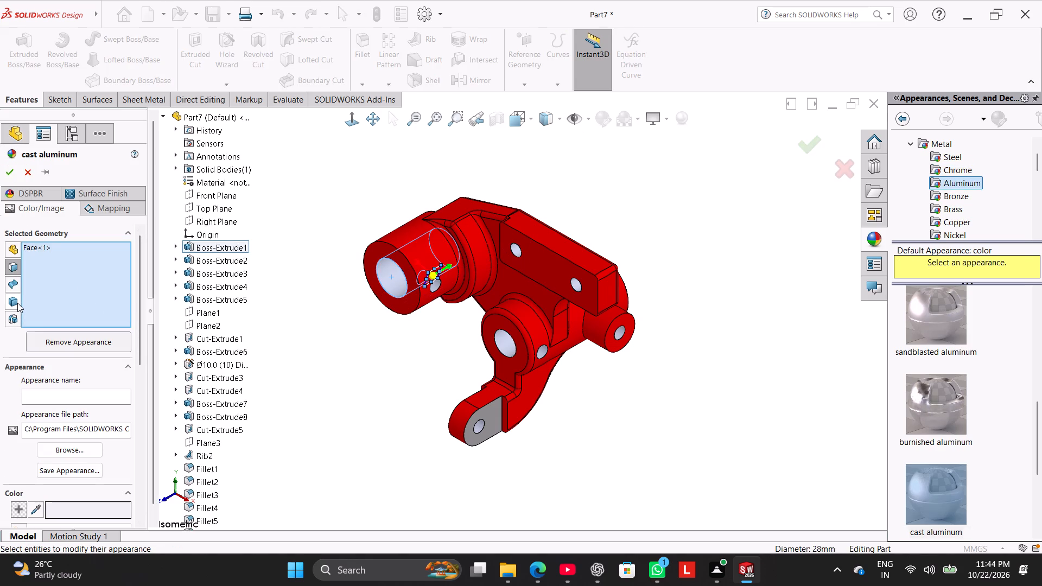
{"action": "left_click", "coordinate": [337, 361]}
{"action": "left_click", "coordinate": [391, 287]}
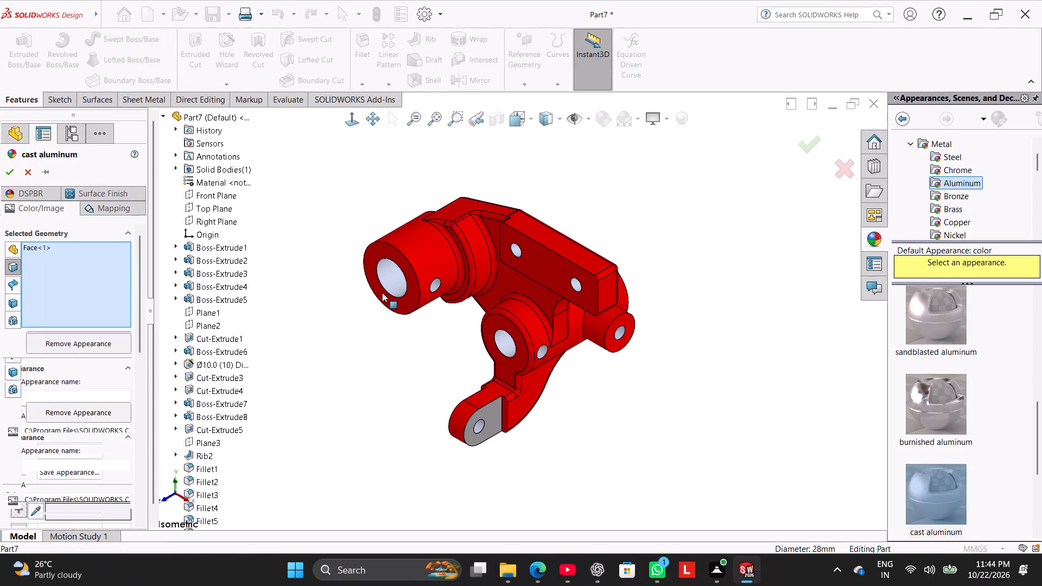
{"action": "left_click", "coordinate": [401, 273]}
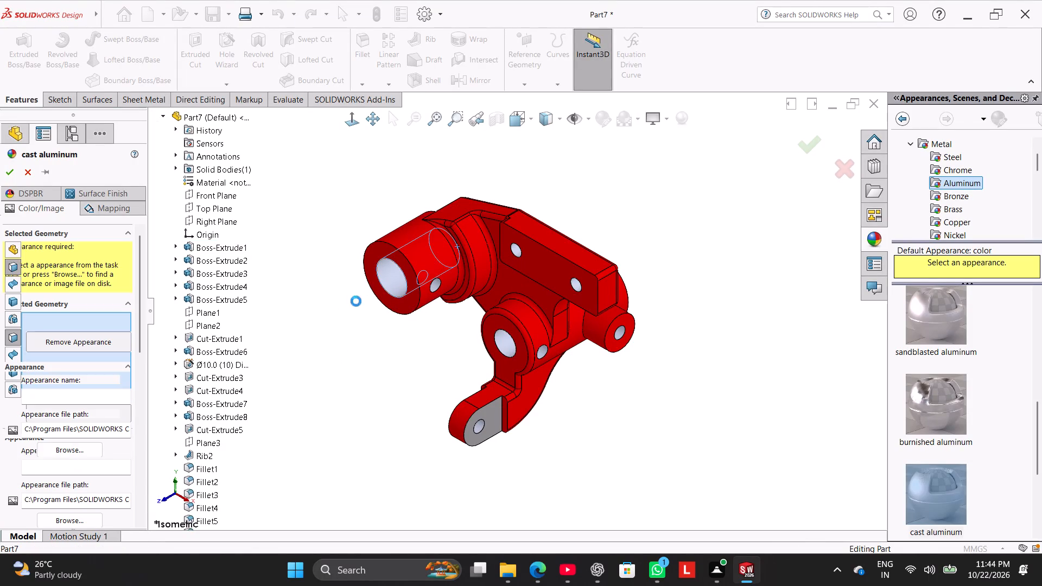
{"action": "left_click", "coordinate": [517, 250]}
{"action": "left_click", "coordinate": [579, 286]}
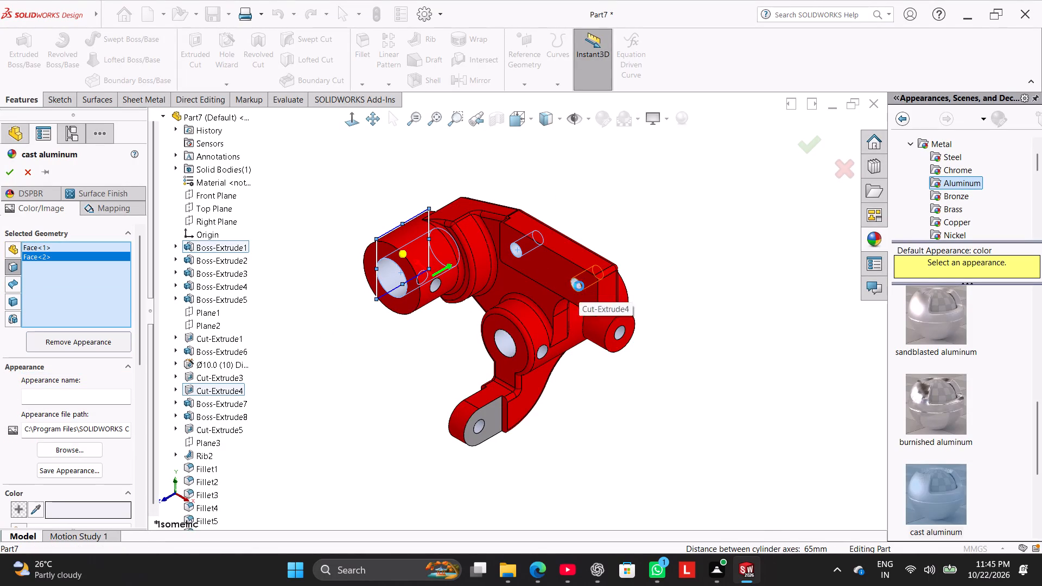
{"action": "left_click", "coordinate": [620, 331]}
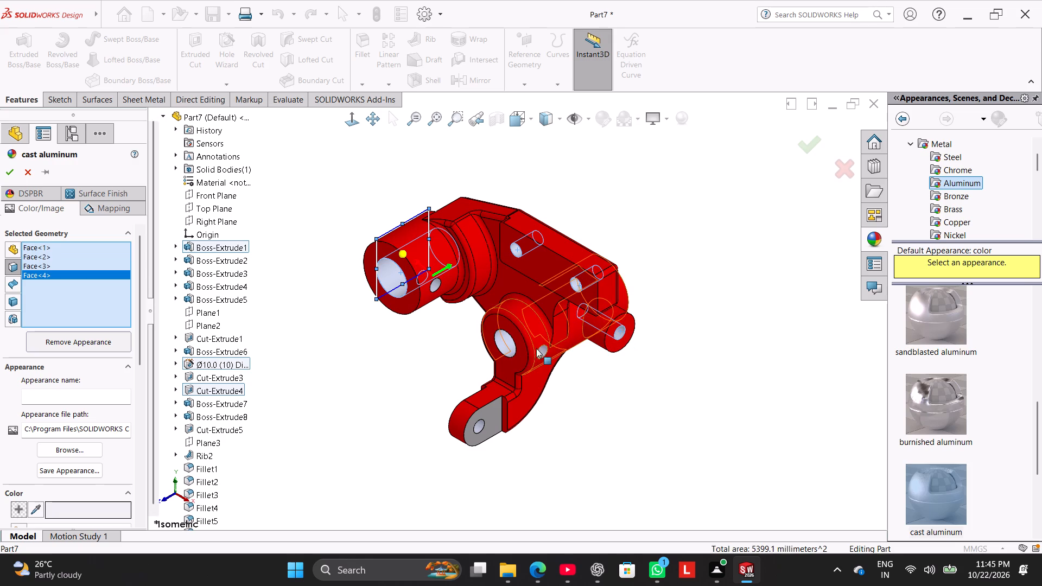
{"action": "left_click", "coordinate": [539, 352]}
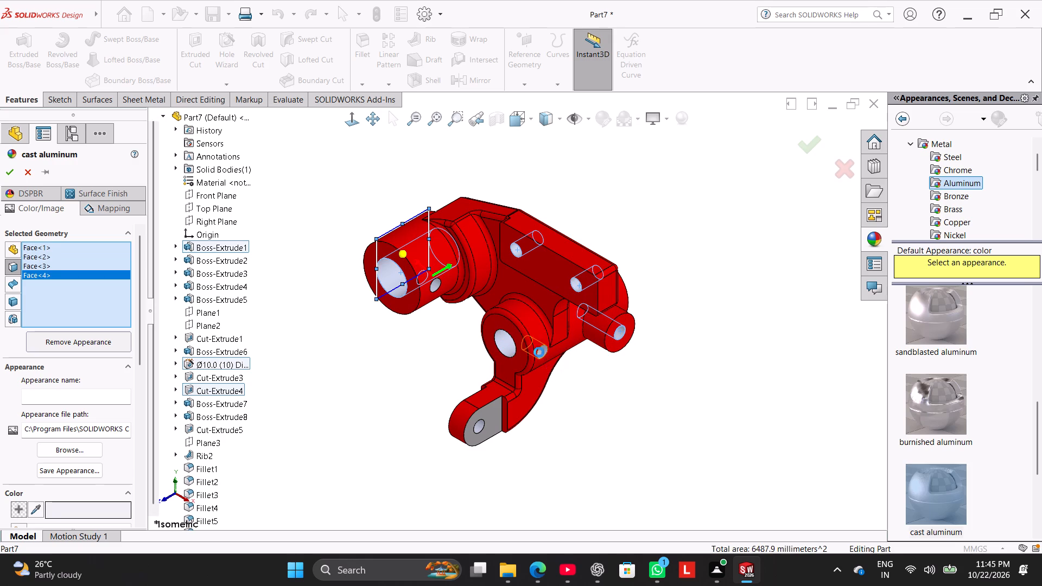
{"action": "left_click", "coordinate": [509, 341]}
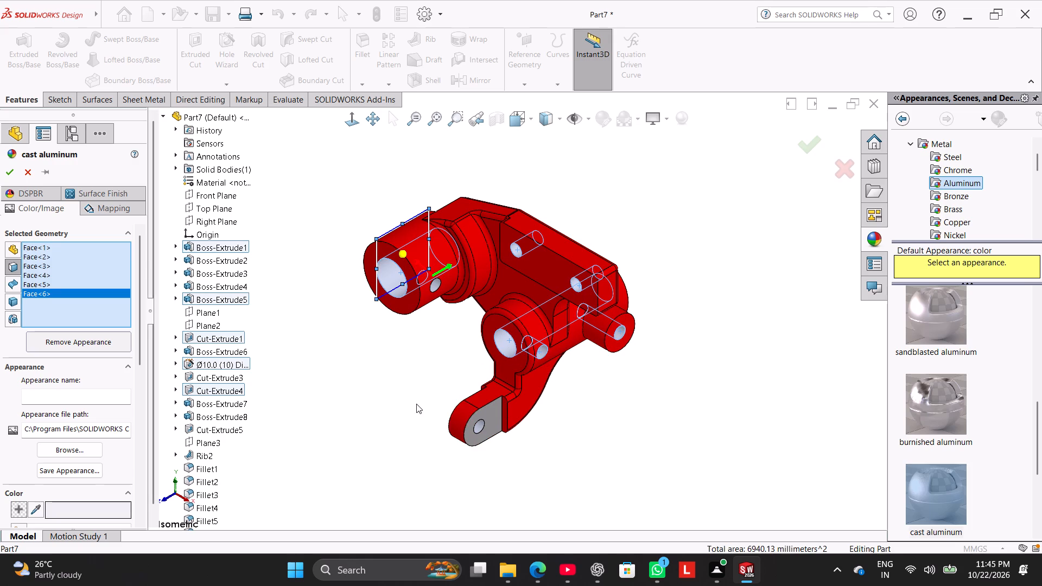
{"action": "middle_click_drag", "start_coordinate": [419, 400], "coordinate": [488, 474]}
{"action": "left_click", "coordinate": [470, 401]}
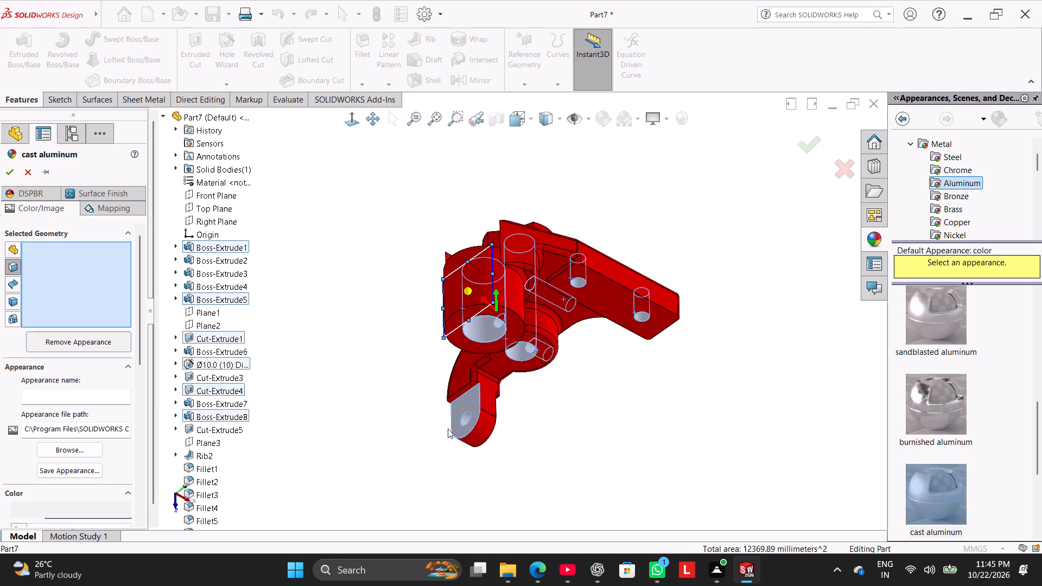
{"action": "middle_click_drag", "start_coordinate": [409, 453], "coordinate": [455, 498]}
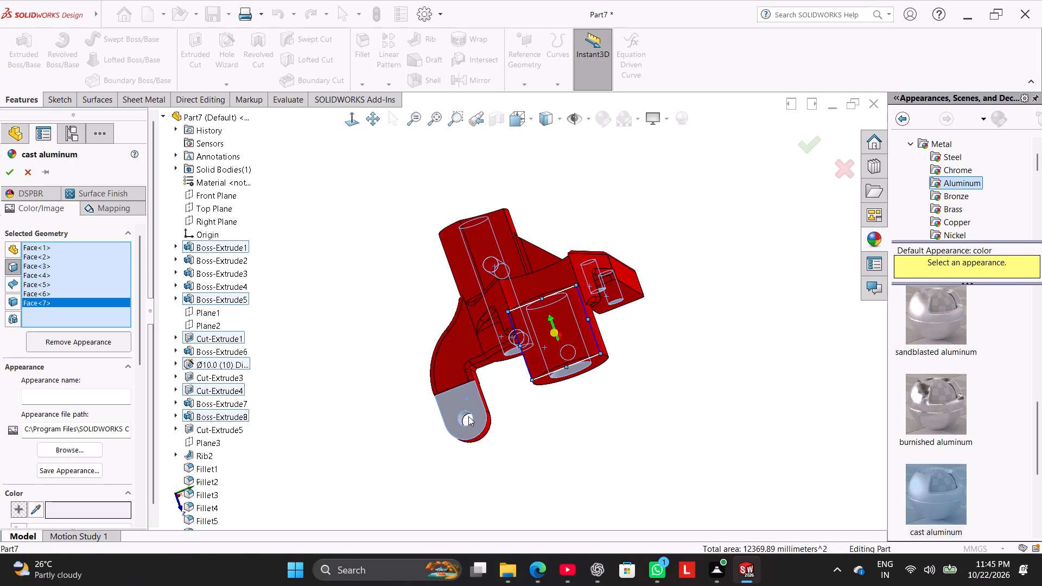
{"action": "middle_click_drag", "start_coordinate": [442, 480], "coordinate": [287, 381]}
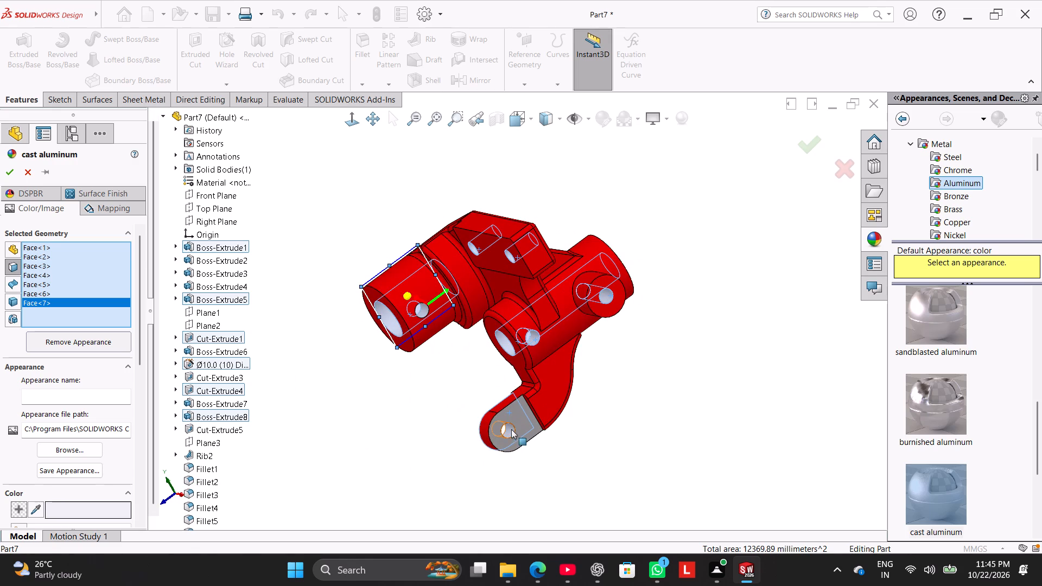
{"action": "left_click", "coordinate": [512, 430]}
{"action": "middle_click_drag", "start_coordinate": [430, 395], "coordinate": [395, 483]}
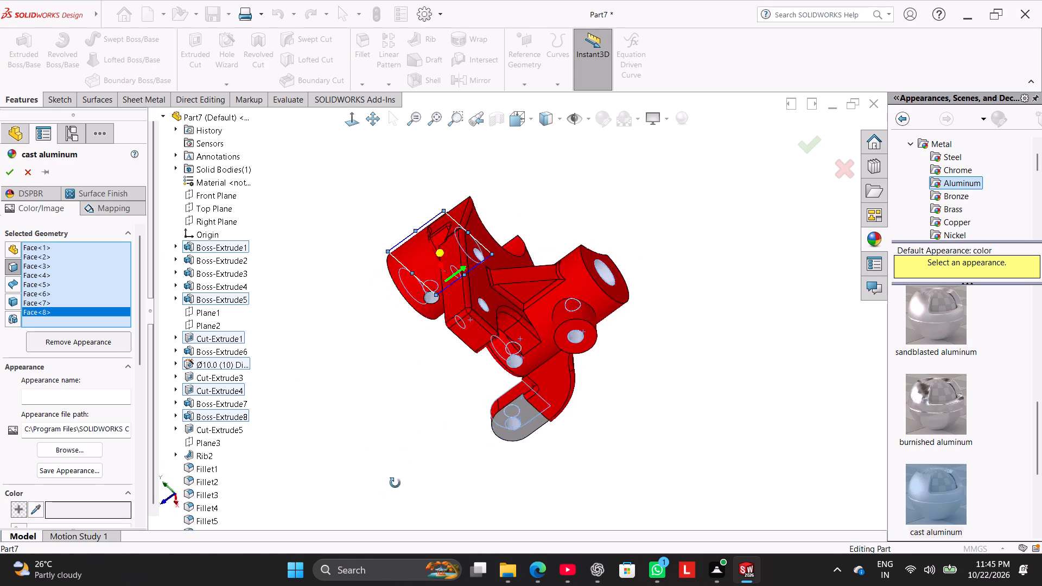
{"action": "middle_click_drag", "start_coordinate": [395, 483], "coordinate": [483, 460]}
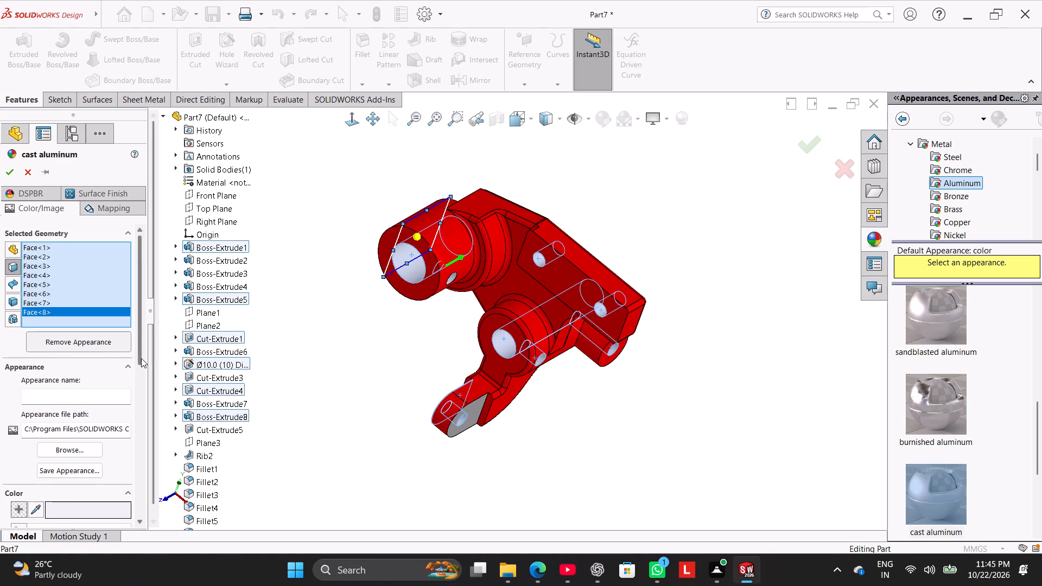
{"action": "left_click_drag", "start_coordinate": [141, 358], "coordinate": [151, 424]}
{"action": "left_click", "coordinate": [123, 423]}
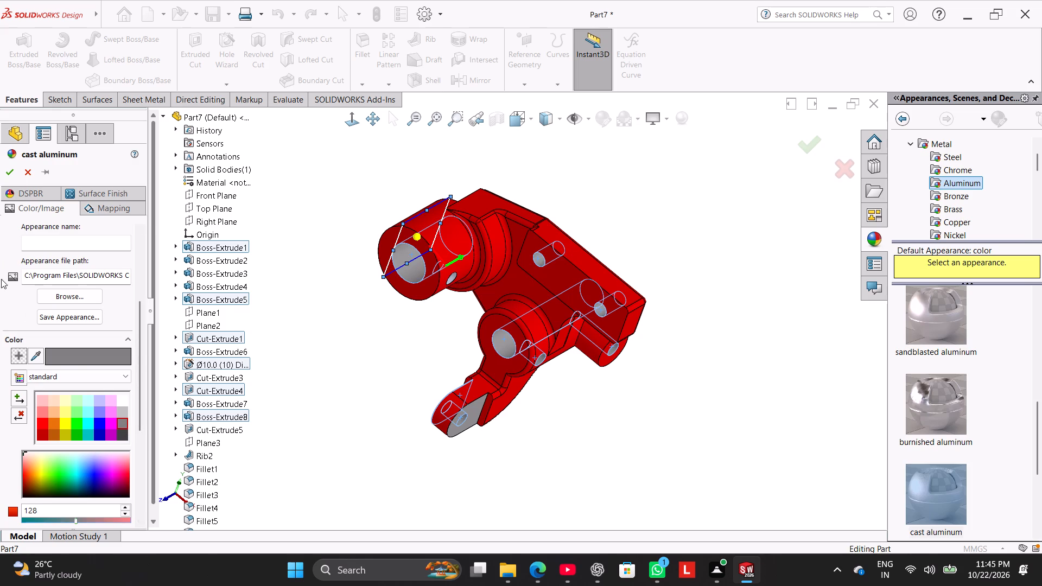
{"action": "left_click", "coordinate": [5, 175]}
{"action": "right_click_drag", "start_coordinate": [302, 333], "coordinate": [337, 282]}
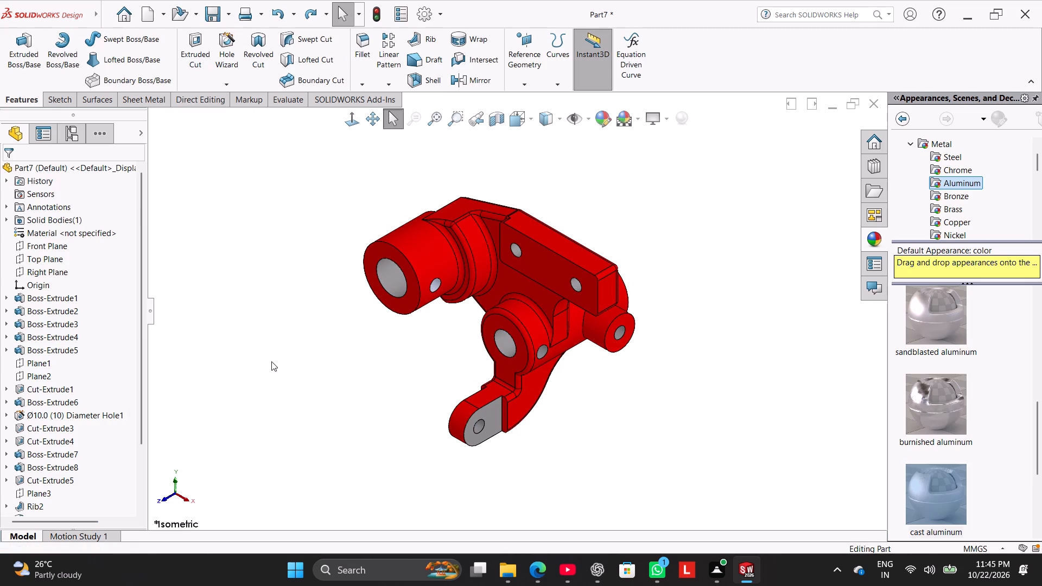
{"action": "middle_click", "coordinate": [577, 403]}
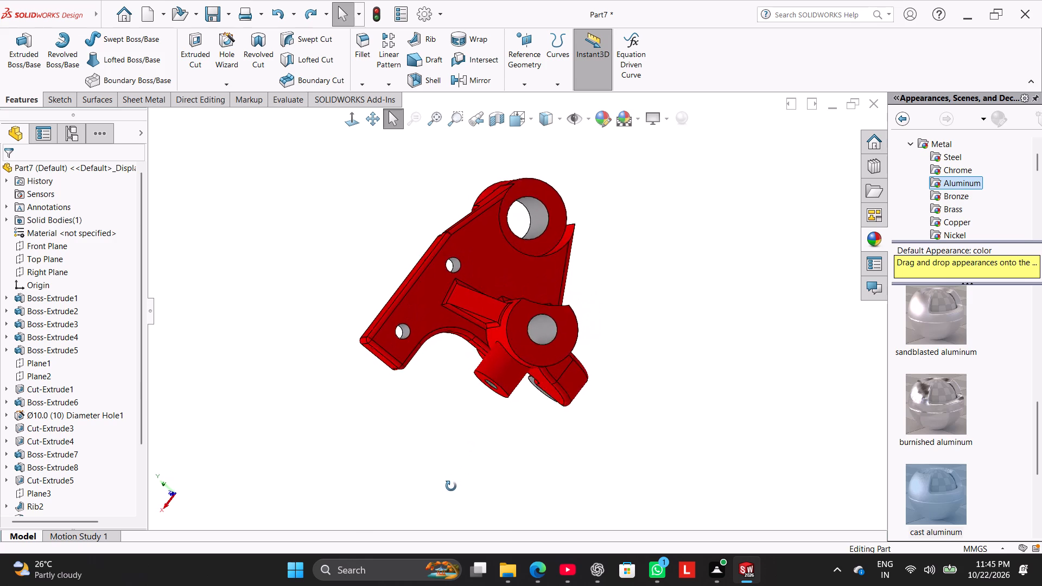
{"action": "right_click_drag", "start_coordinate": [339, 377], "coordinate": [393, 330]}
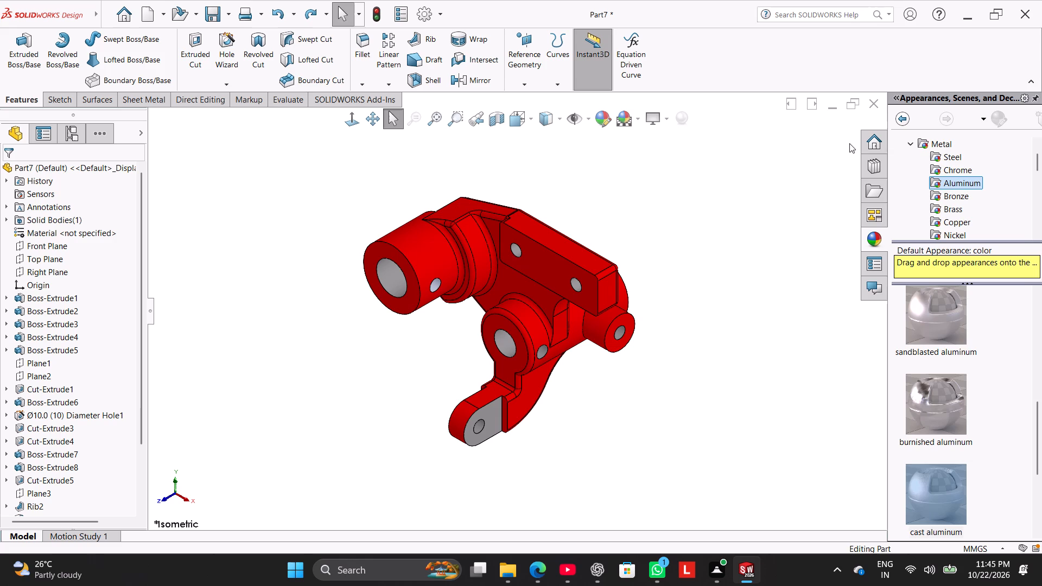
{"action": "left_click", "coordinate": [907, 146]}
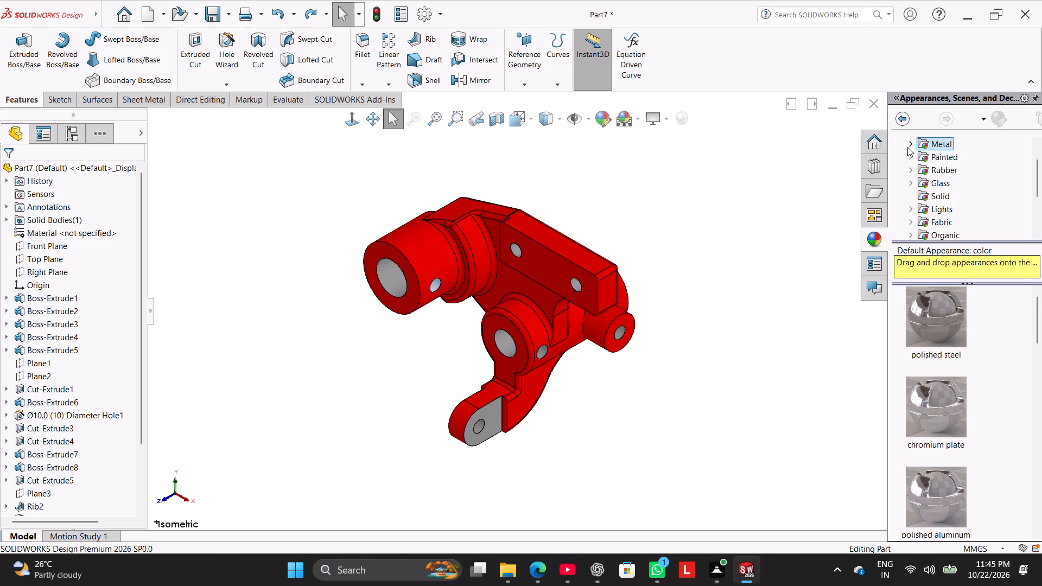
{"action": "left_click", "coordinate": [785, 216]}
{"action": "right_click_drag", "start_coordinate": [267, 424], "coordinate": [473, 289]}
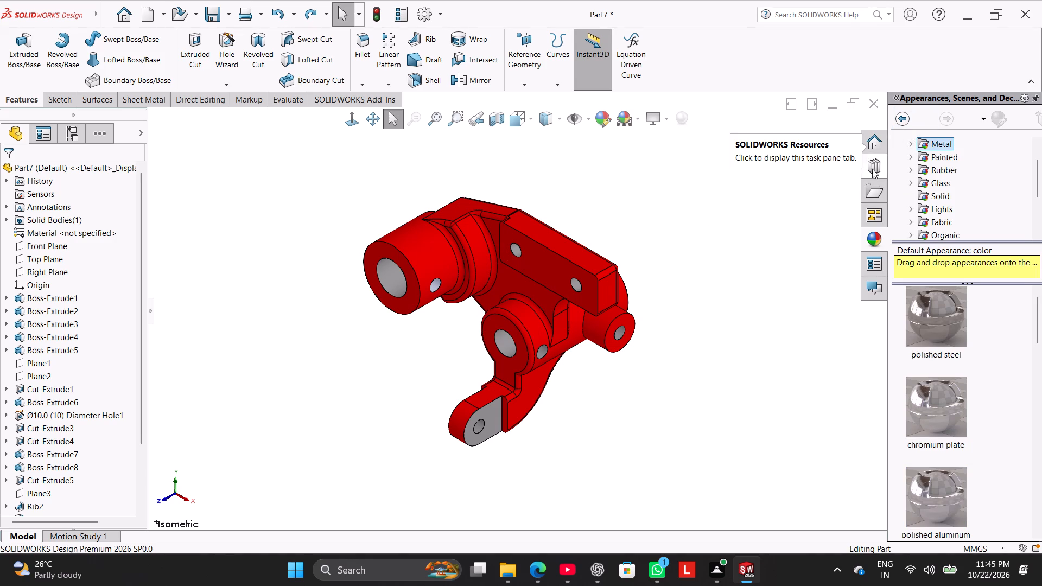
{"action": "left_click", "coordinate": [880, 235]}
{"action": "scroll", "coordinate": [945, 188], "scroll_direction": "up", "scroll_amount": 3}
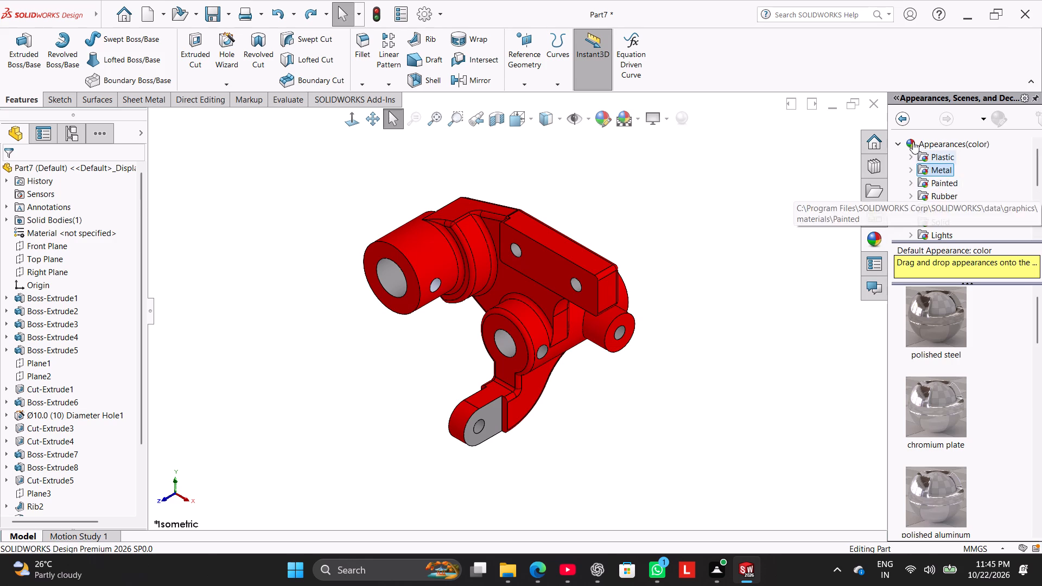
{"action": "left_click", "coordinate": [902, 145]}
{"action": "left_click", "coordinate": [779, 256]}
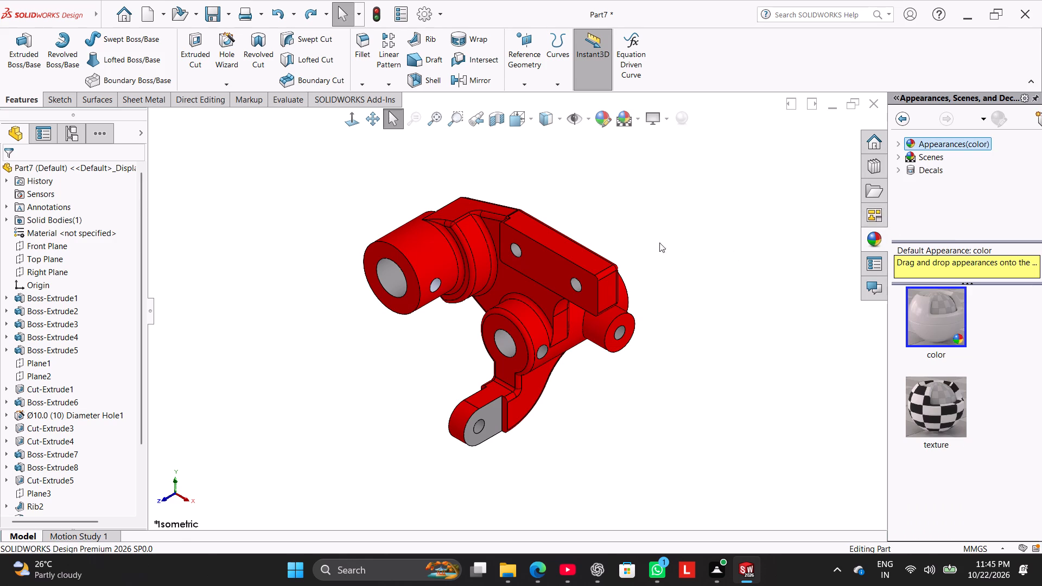
Save the part under the new file name Red Mechanical Pivot Bracket Assembly, as a SOLIDWORKS Part.
{"action": "left_click", "coordinate": [226, 14]}
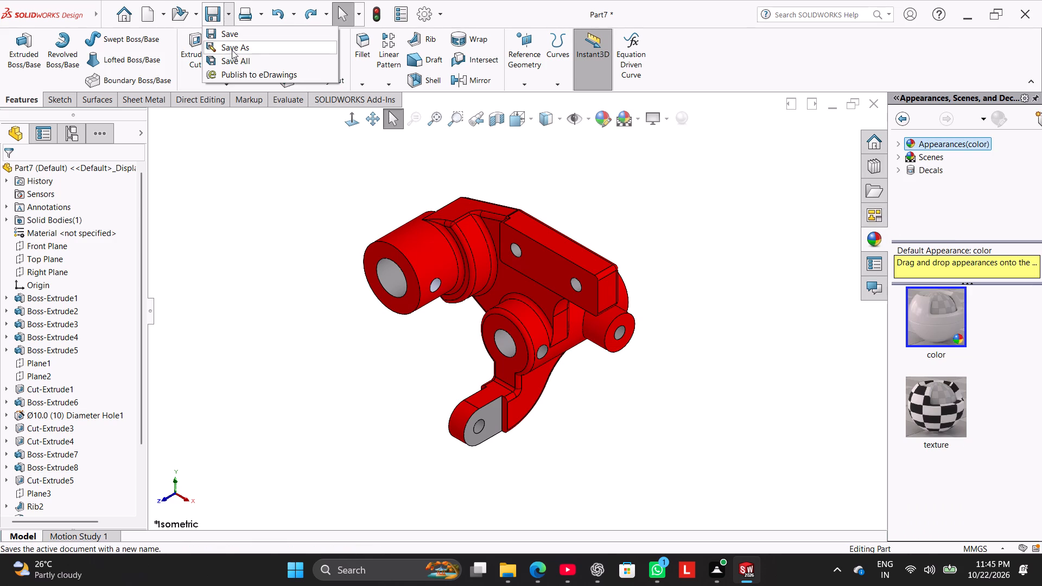
{"action": "left_click", "coordinate": [240, 48]}
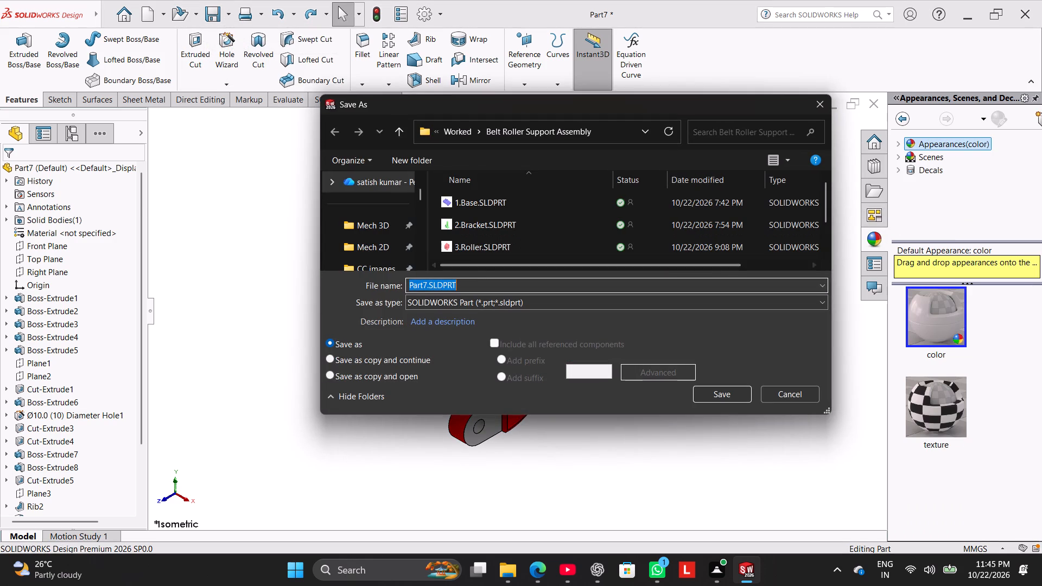
{"action": "key", "text": "ctrl+v"}
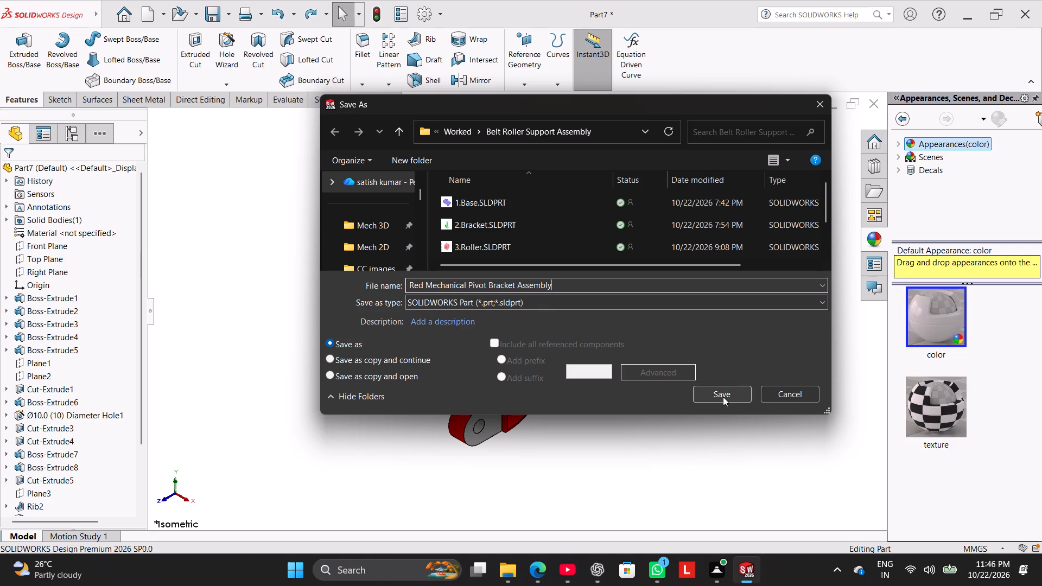